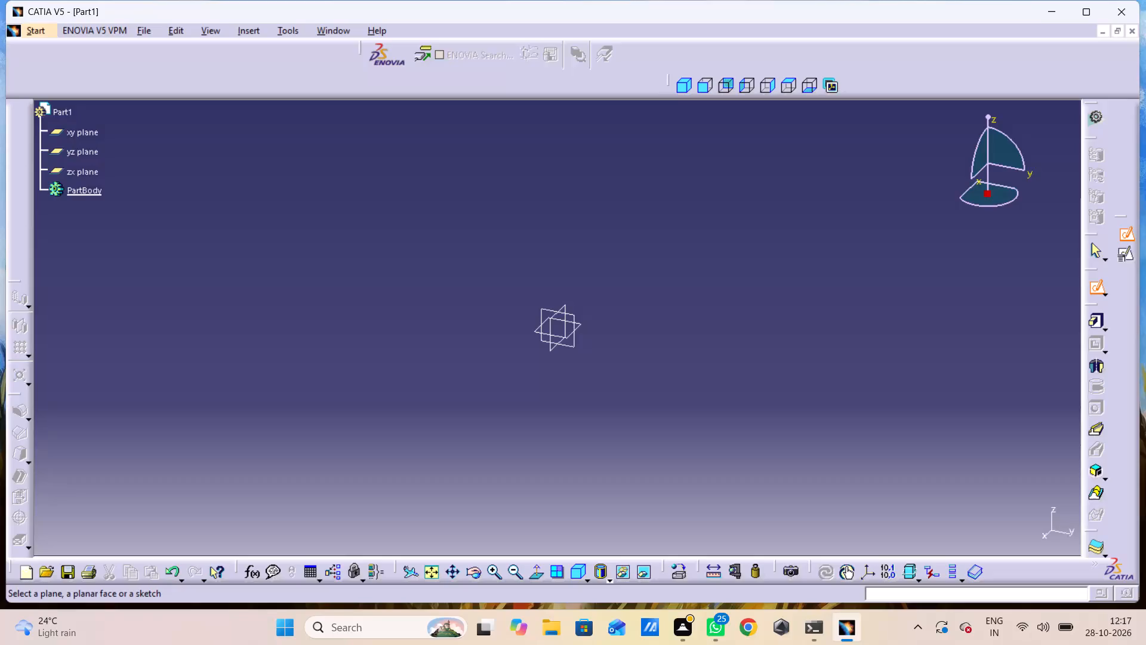
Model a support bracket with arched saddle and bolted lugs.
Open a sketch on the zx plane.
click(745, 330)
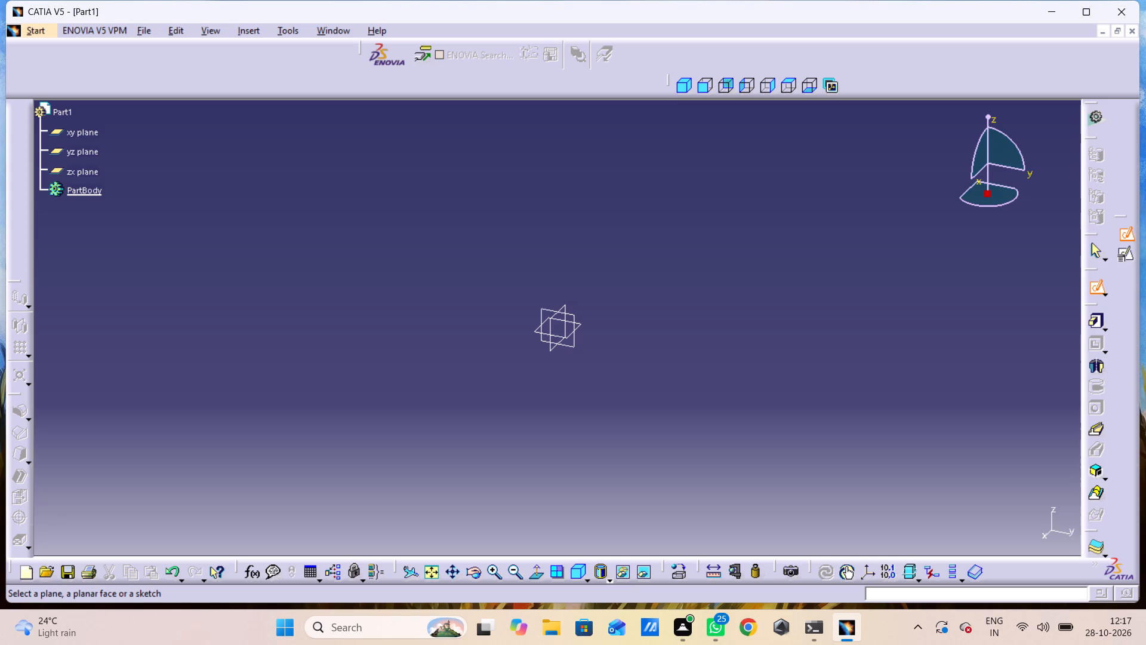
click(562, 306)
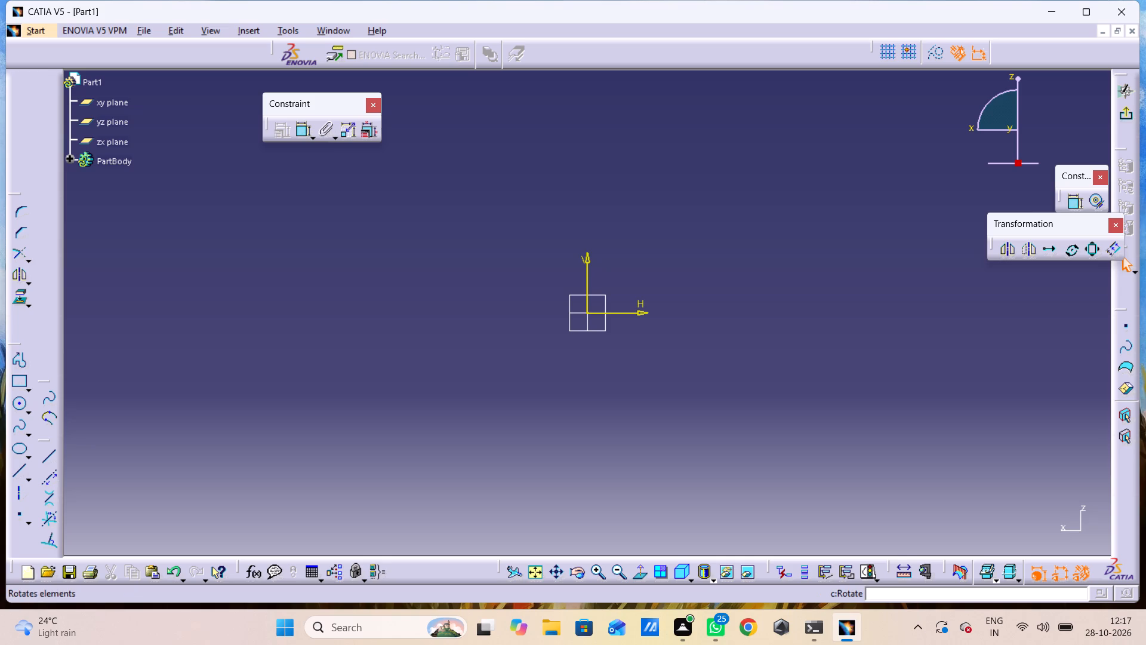
Dock the floating Transformation toolbar beside the sketch tools and close the small floating constraint toolbar.
drag(1056, 229, 0, 398)
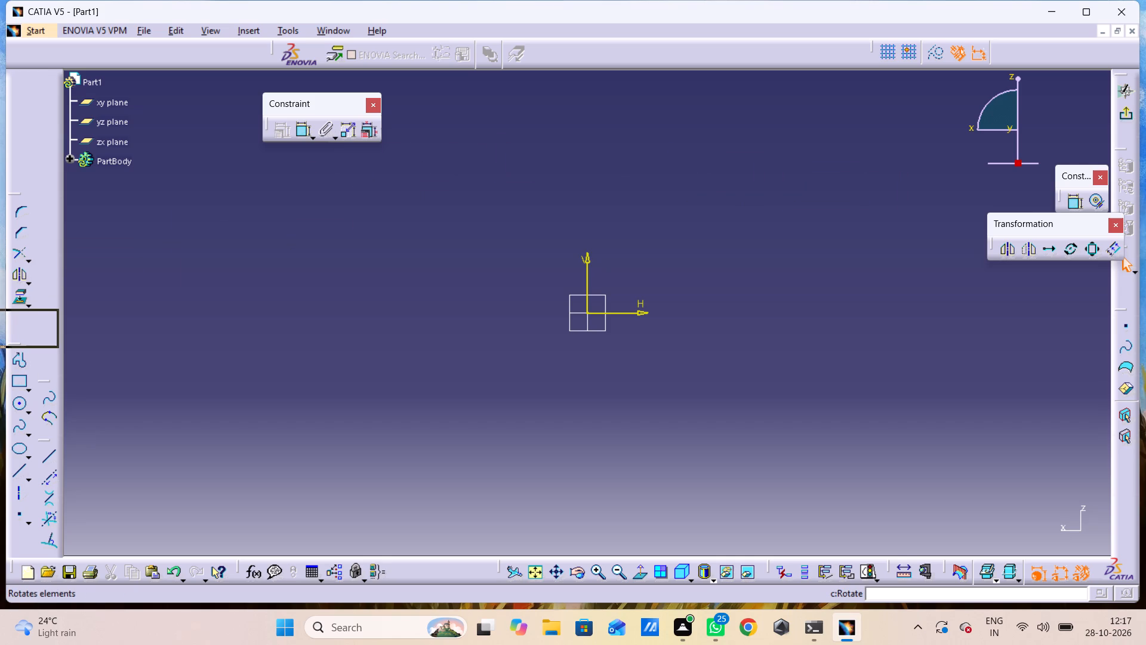
drag(0, 398, 64, 307)
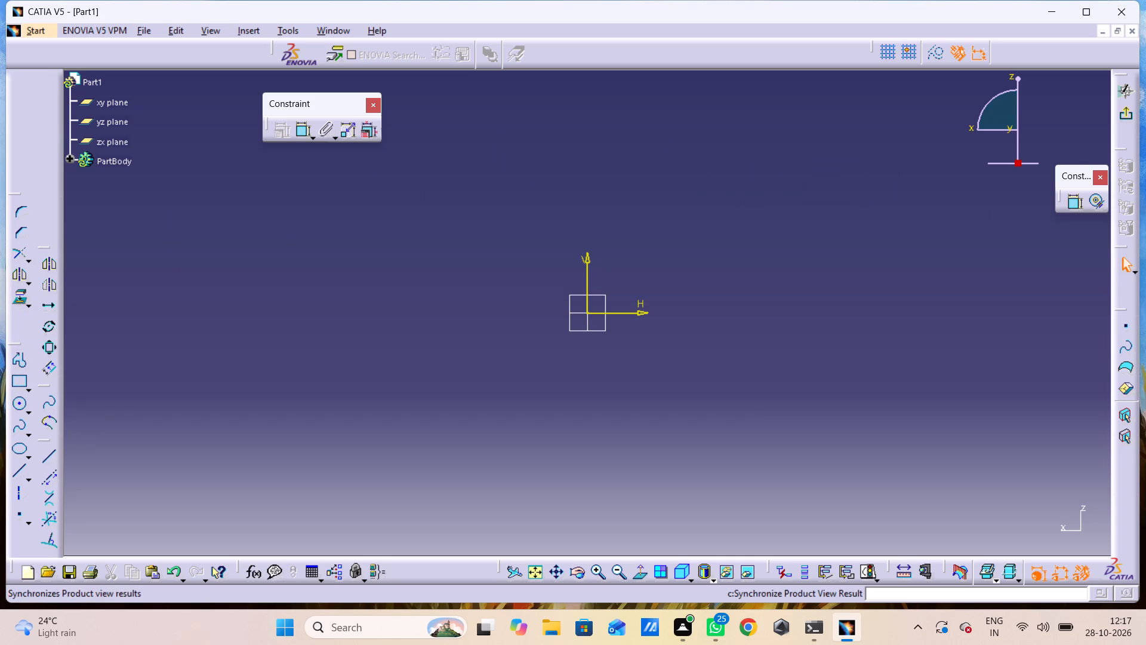
click(1100, 179)
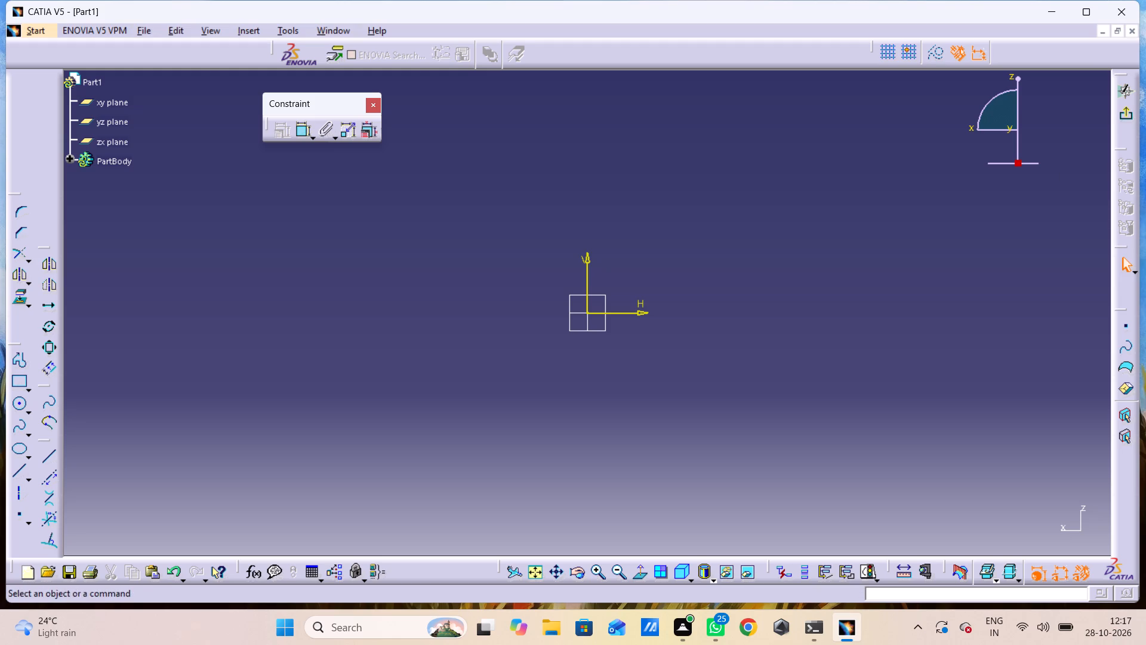
drag(1133, 115, 956, 278)
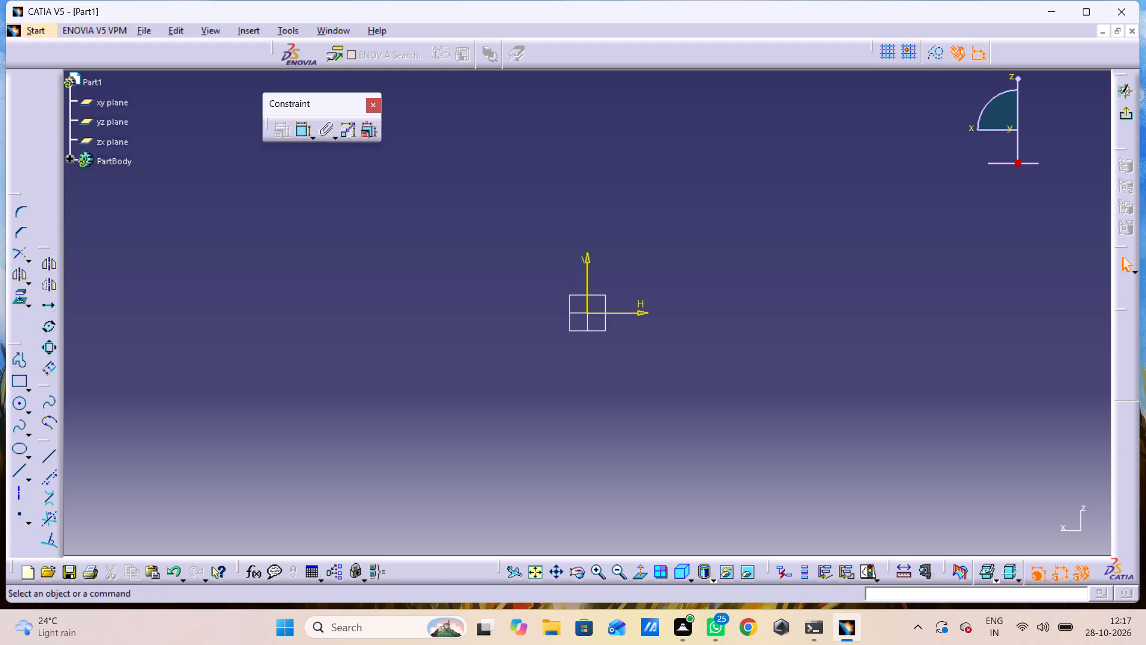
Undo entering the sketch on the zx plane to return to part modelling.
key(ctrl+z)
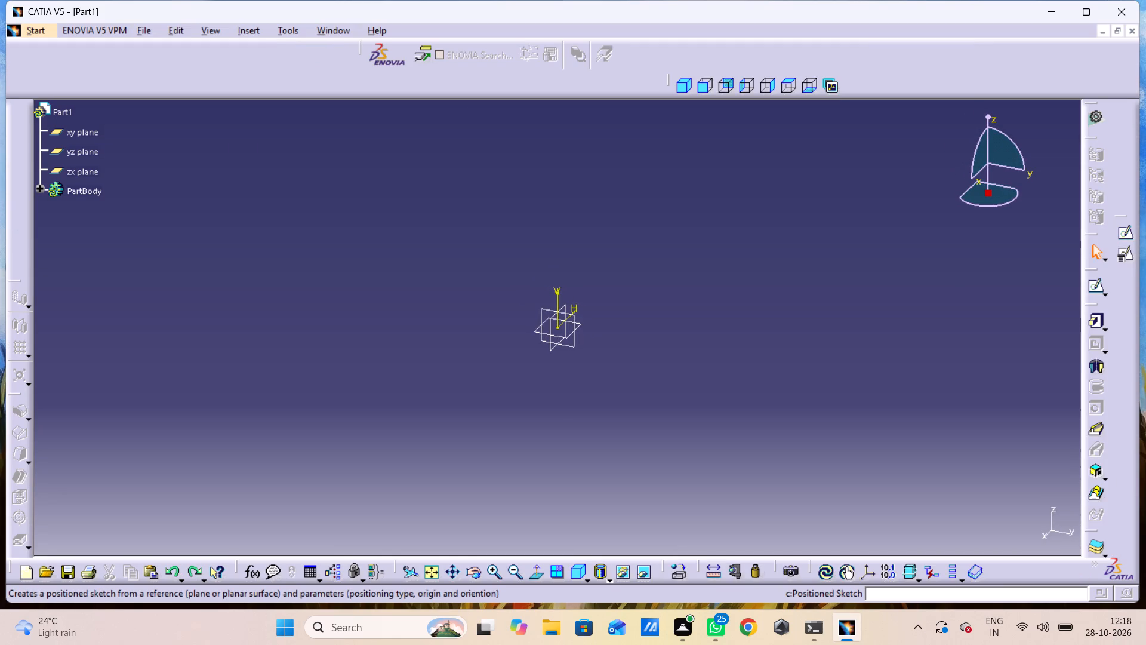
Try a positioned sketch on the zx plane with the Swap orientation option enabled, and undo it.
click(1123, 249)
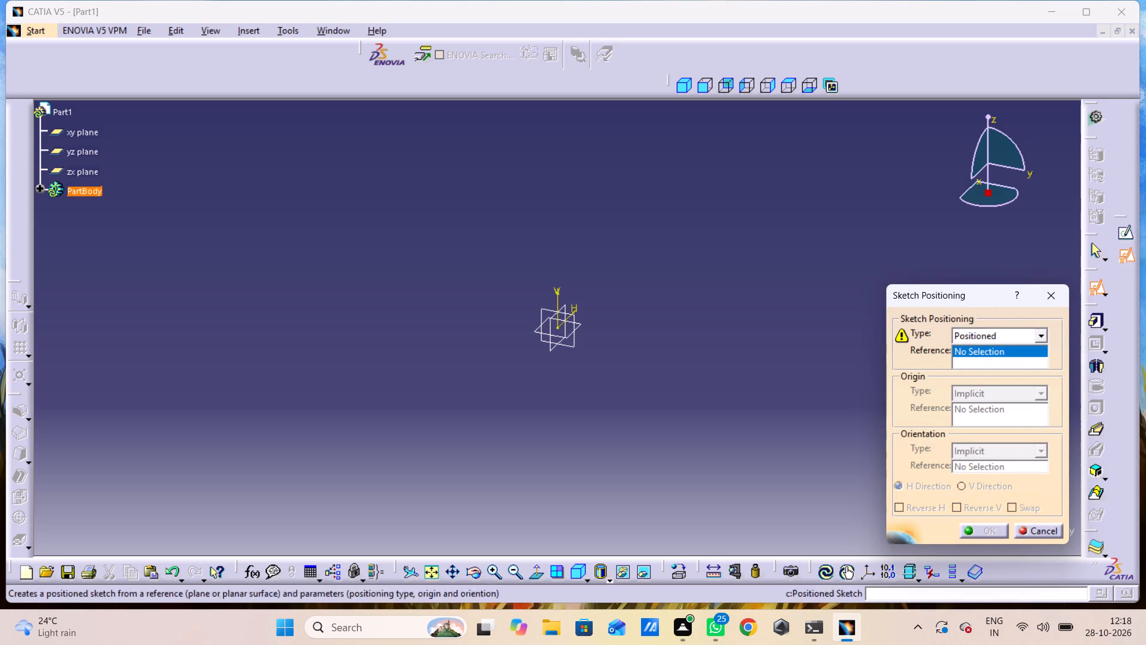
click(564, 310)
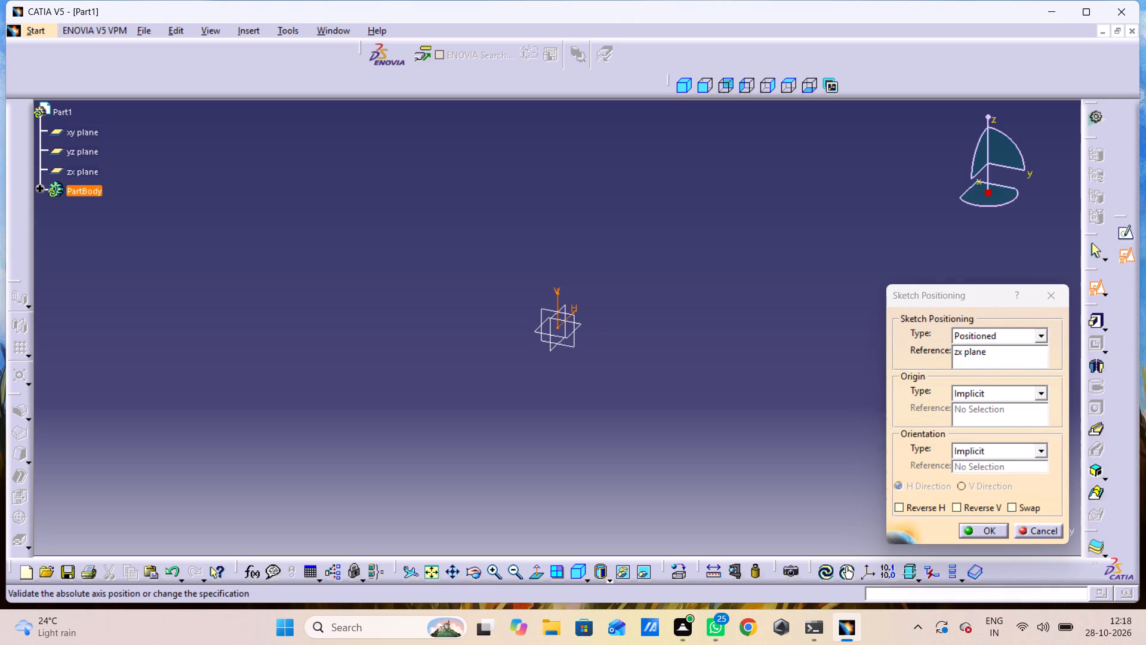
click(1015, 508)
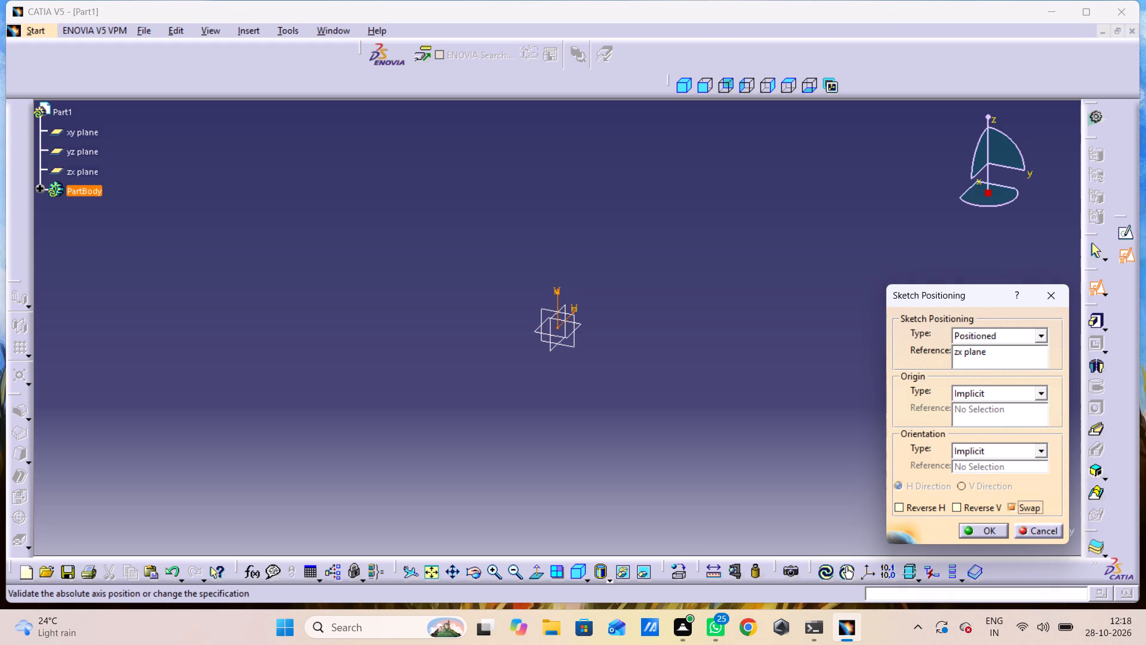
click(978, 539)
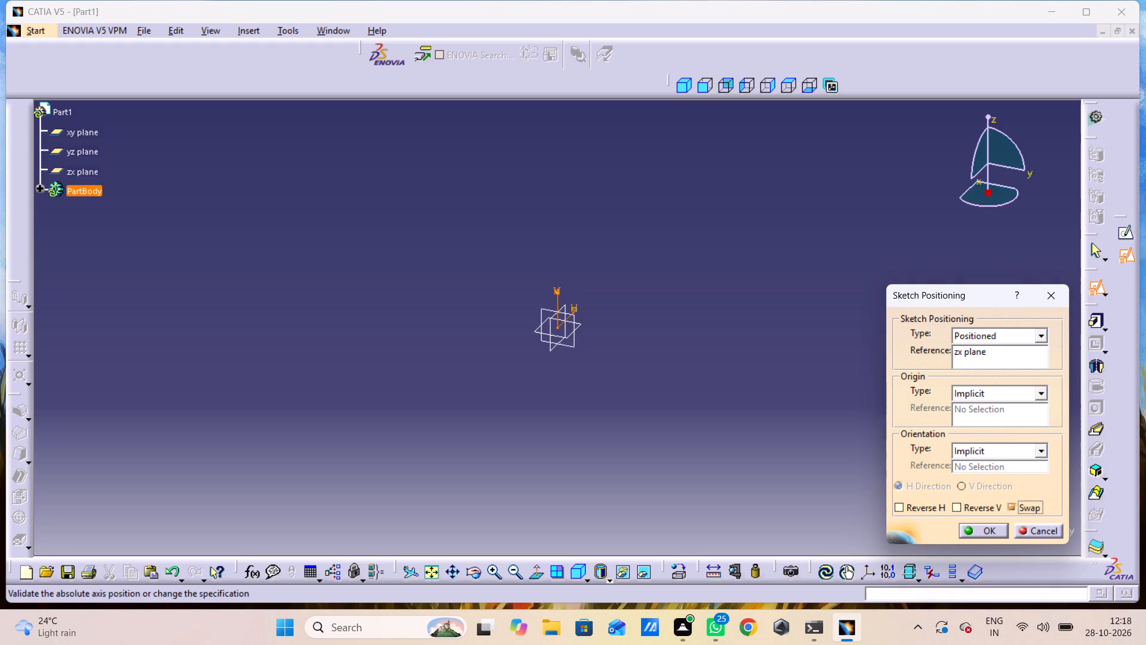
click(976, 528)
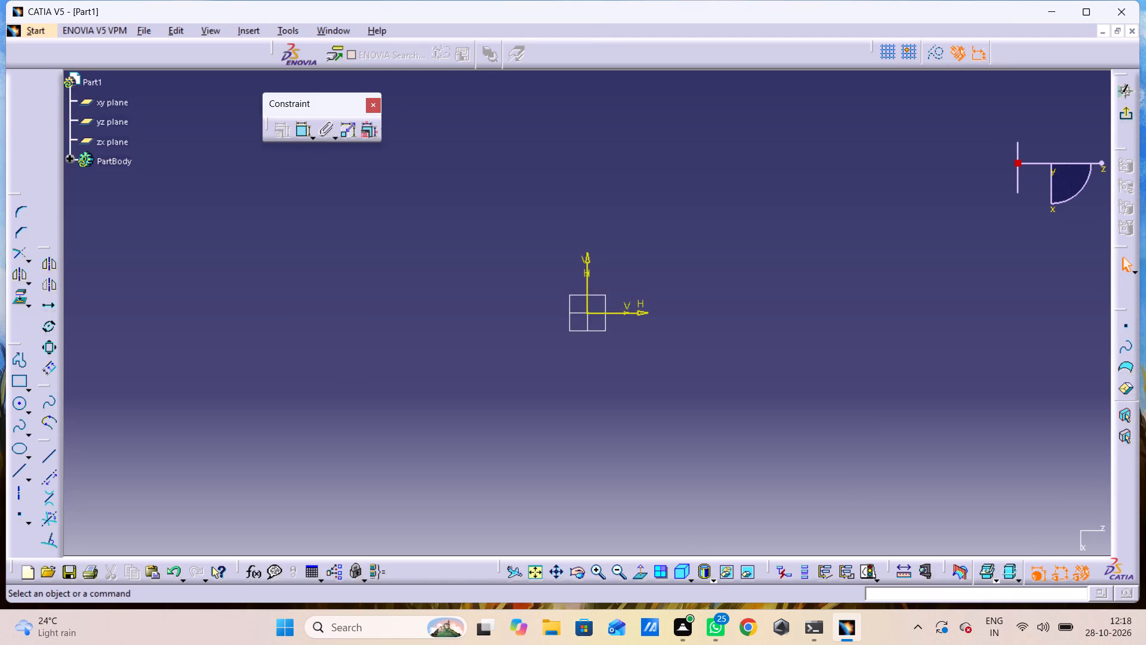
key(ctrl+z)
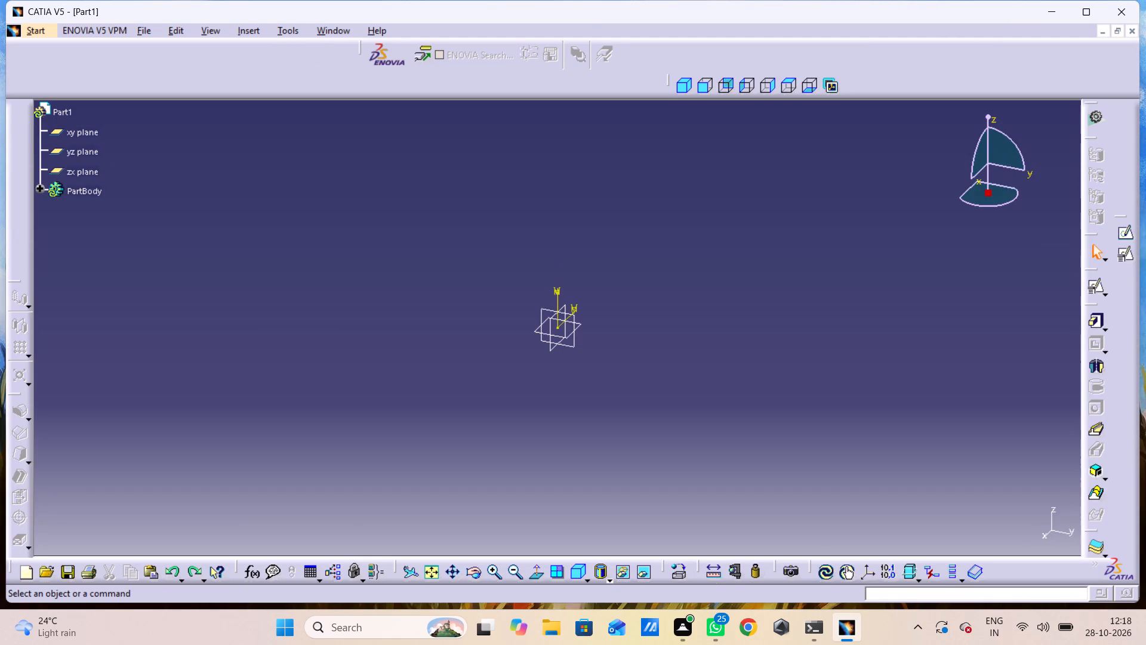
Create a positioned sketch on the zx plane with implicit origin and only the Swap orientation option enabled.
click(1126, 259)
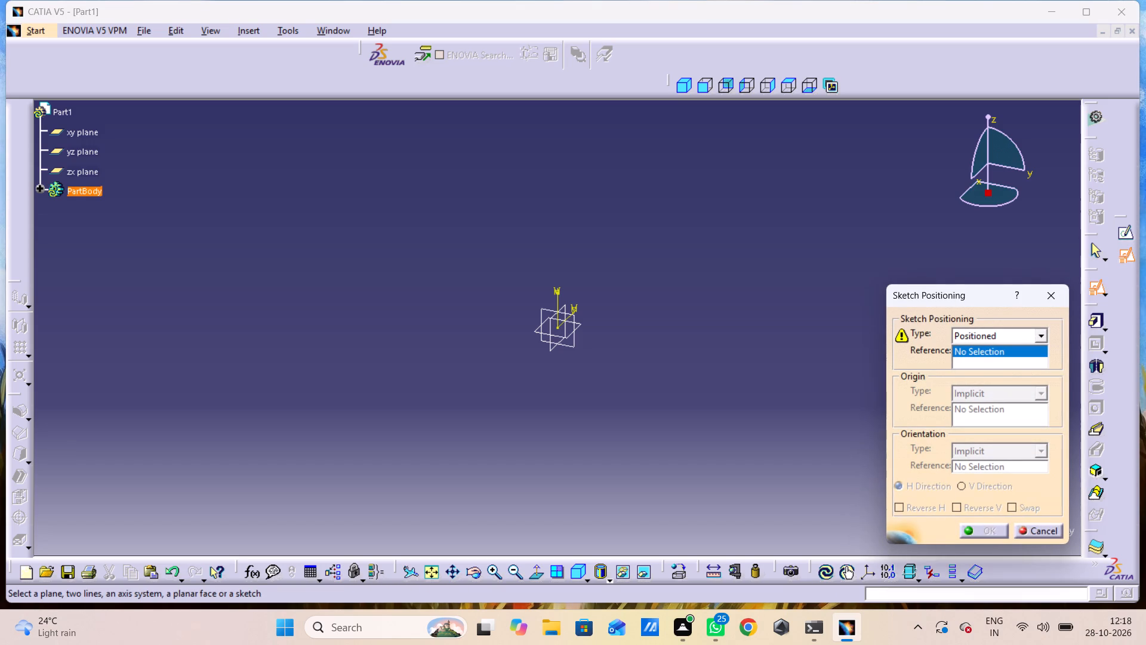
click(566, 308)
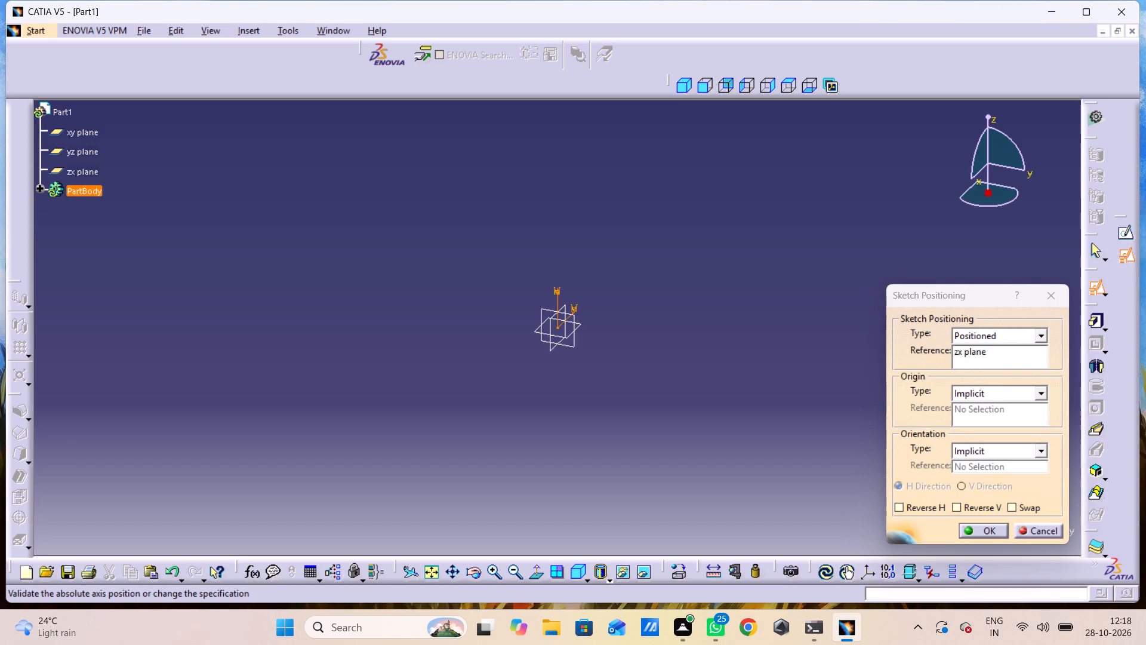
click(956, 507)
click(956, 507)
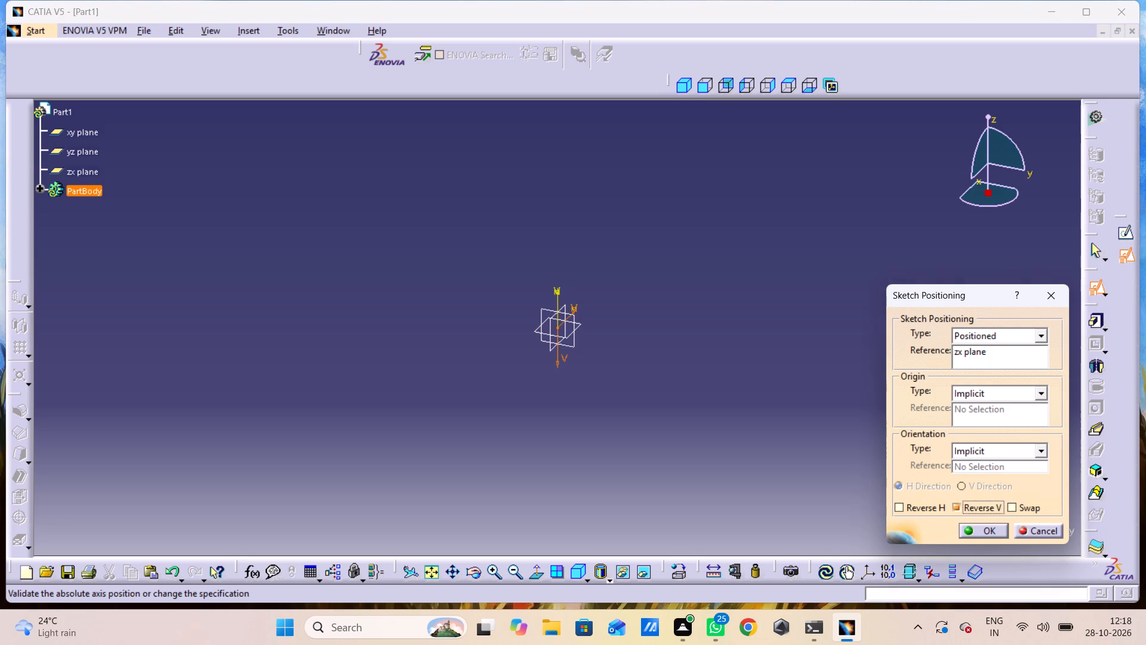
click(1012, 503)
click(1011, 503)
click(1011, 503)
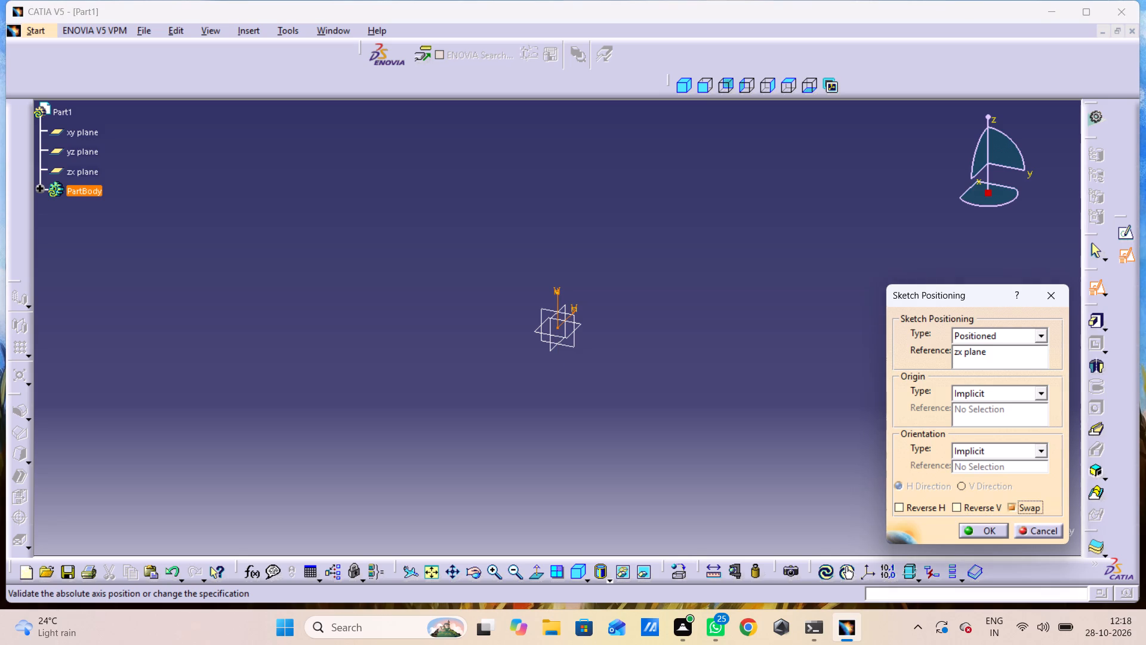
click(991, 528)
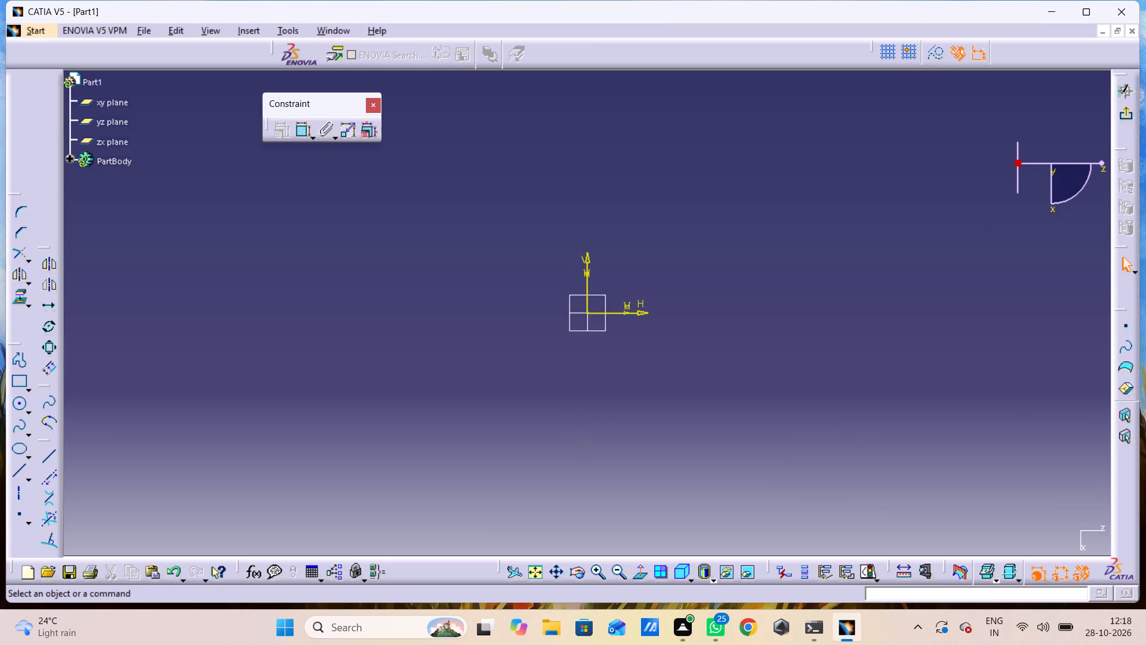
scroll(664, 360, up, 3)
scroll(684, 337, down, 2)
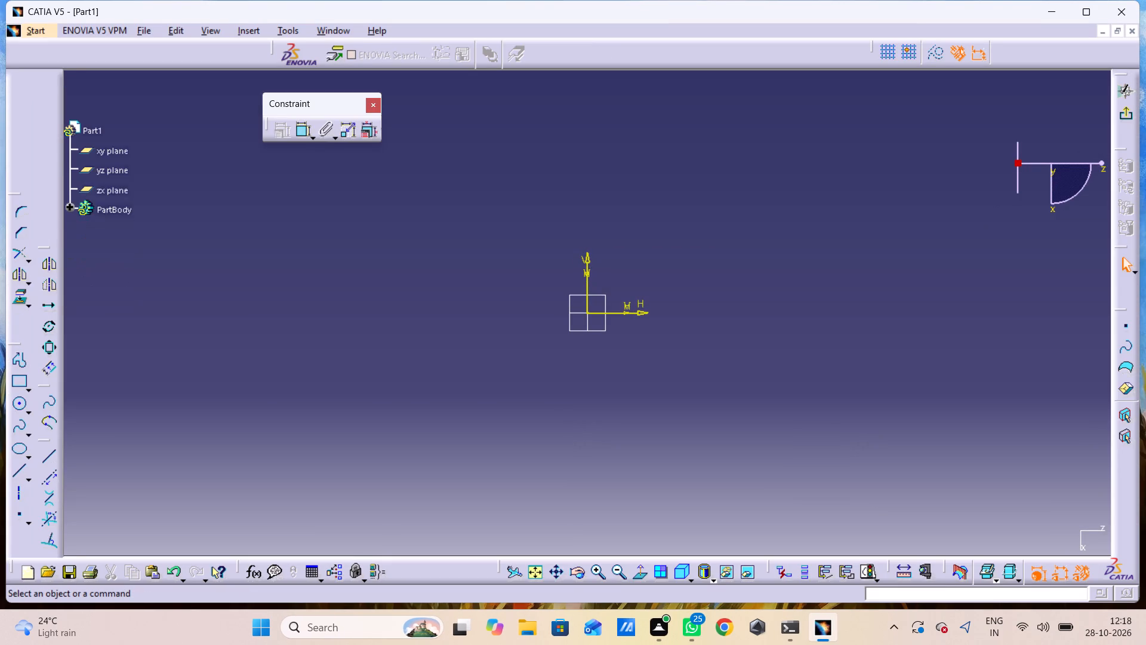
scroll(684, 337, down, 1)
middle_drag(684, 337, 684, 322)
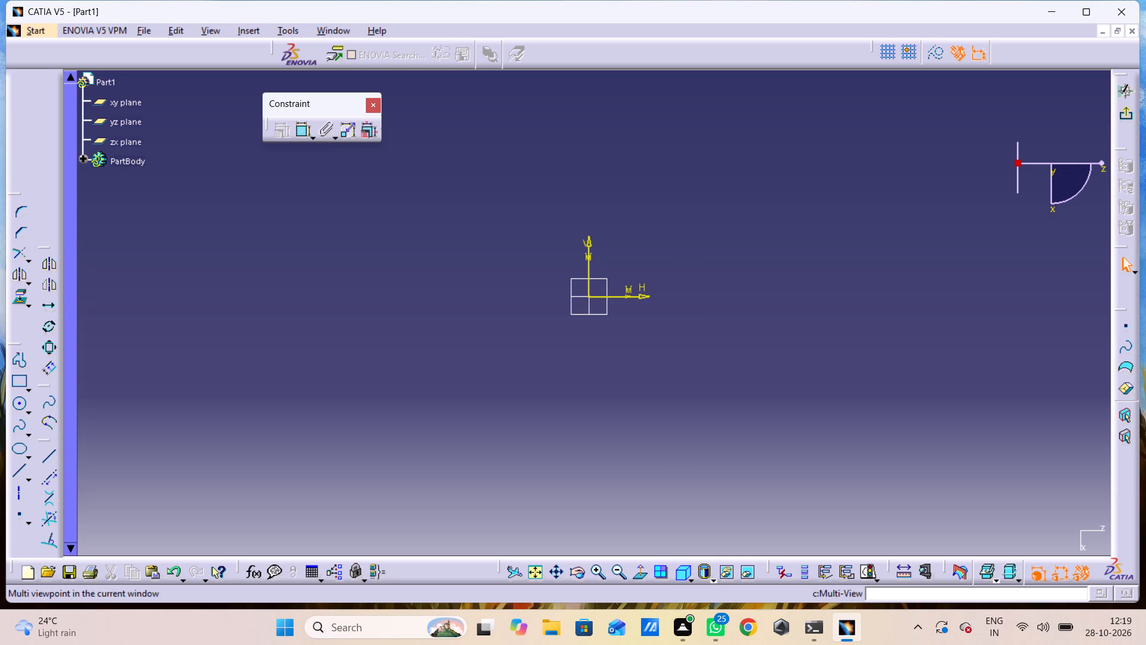
Detach the standard views toolbar from its flyout and dock it horizontally above the modelling area.
drag(688, 572, 703, 279)
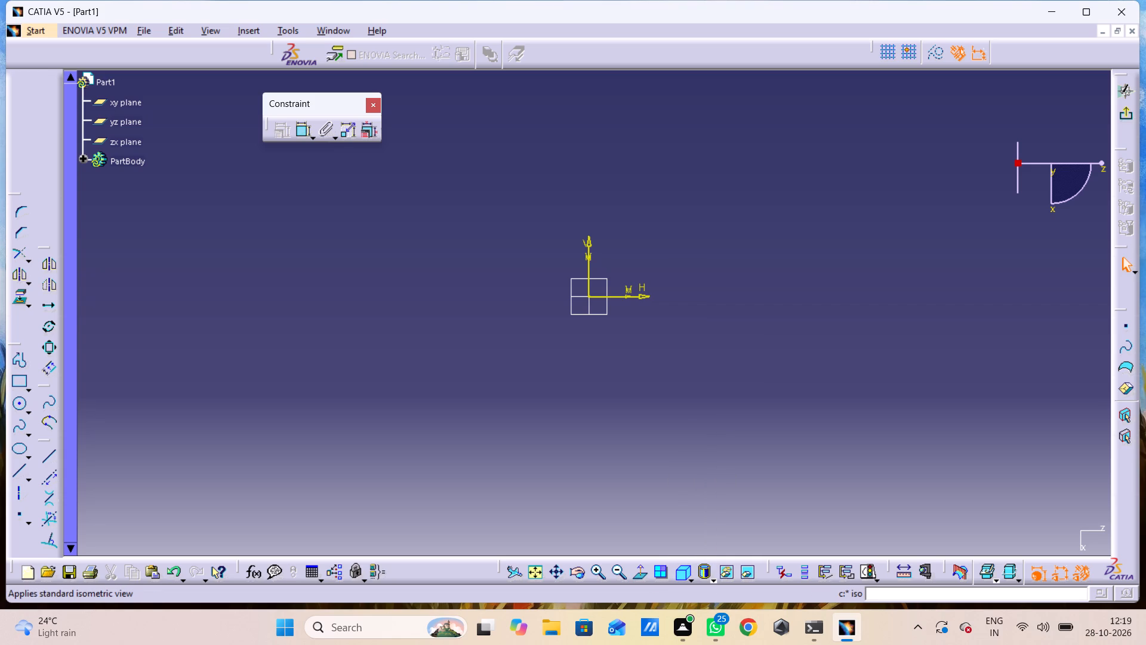
click(674, 570)
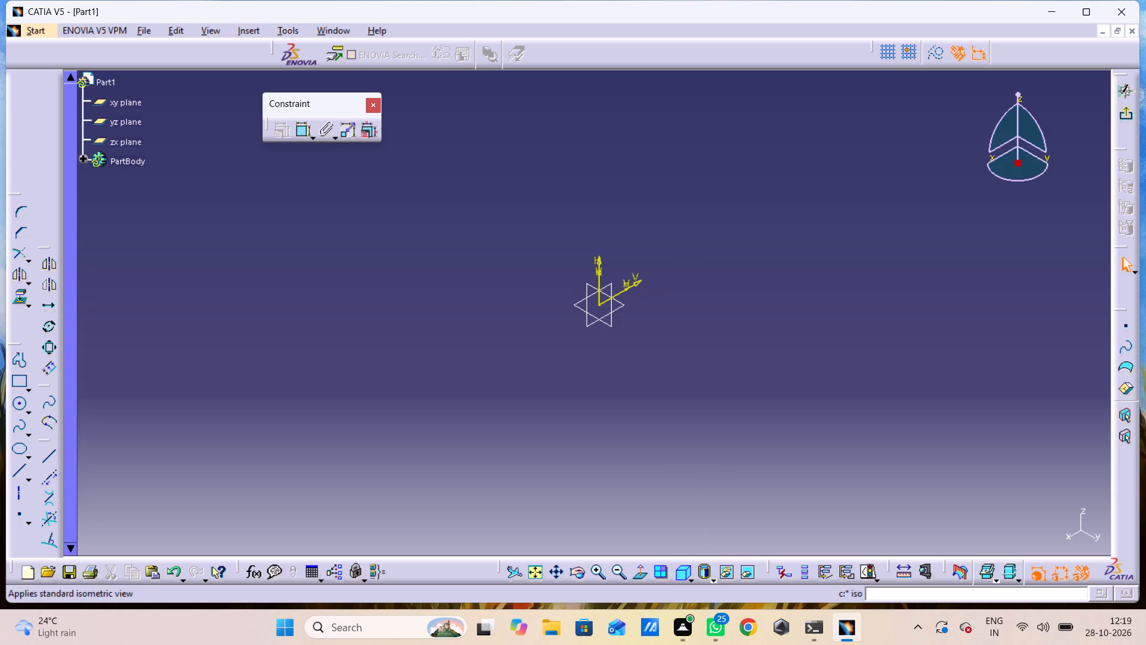
shift+drag(689, 576, 704, 530)
shift+click(689, 573)
click(689, 580)
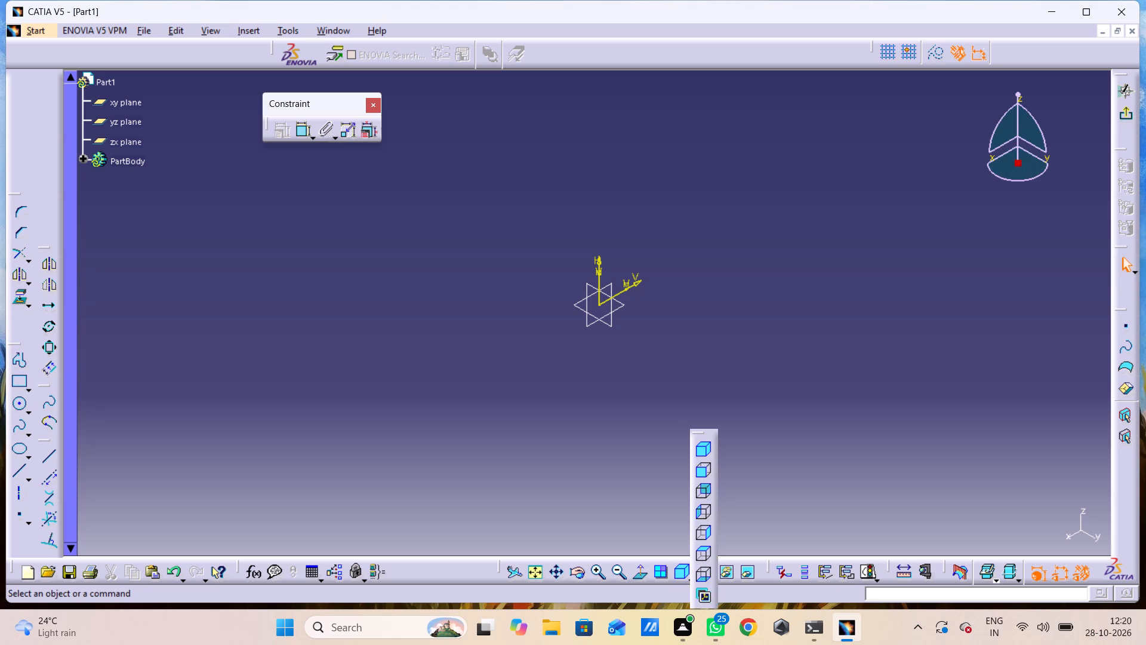
shift+drag(698, 427, 700, 421)
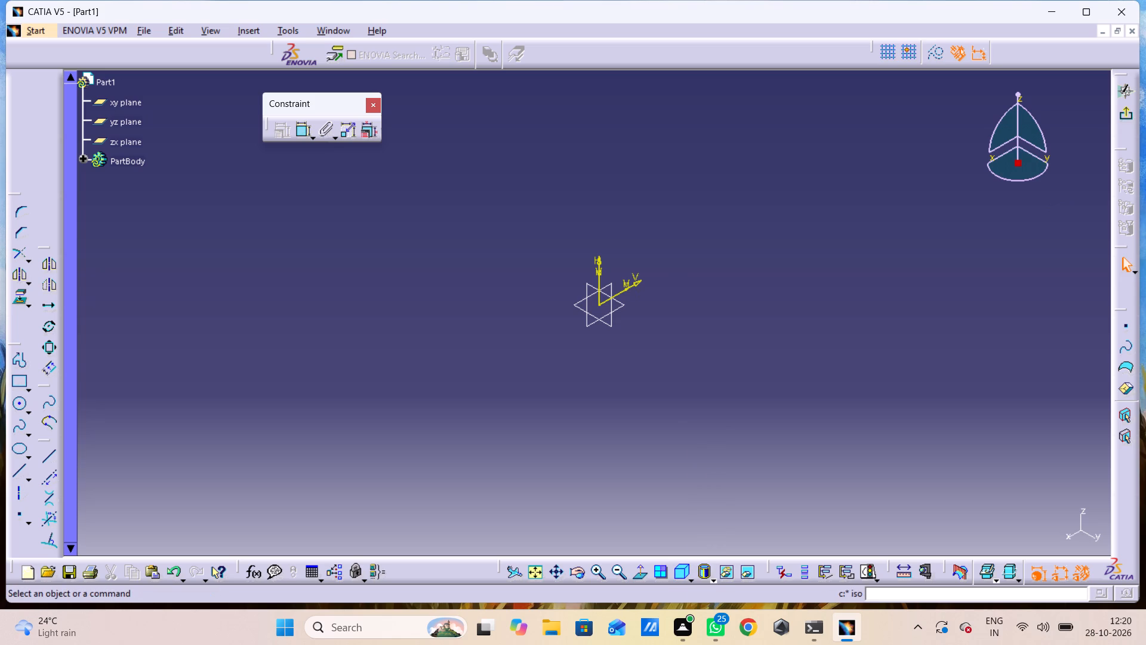
click(690, 576)
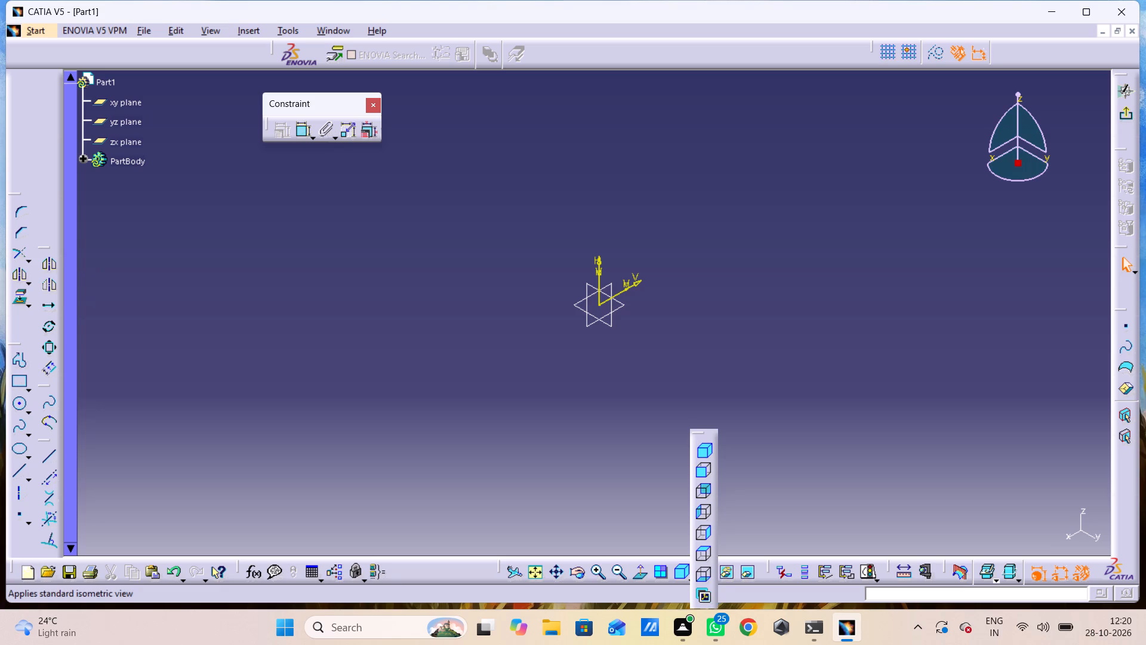
drag(697, 439, 713, 389)
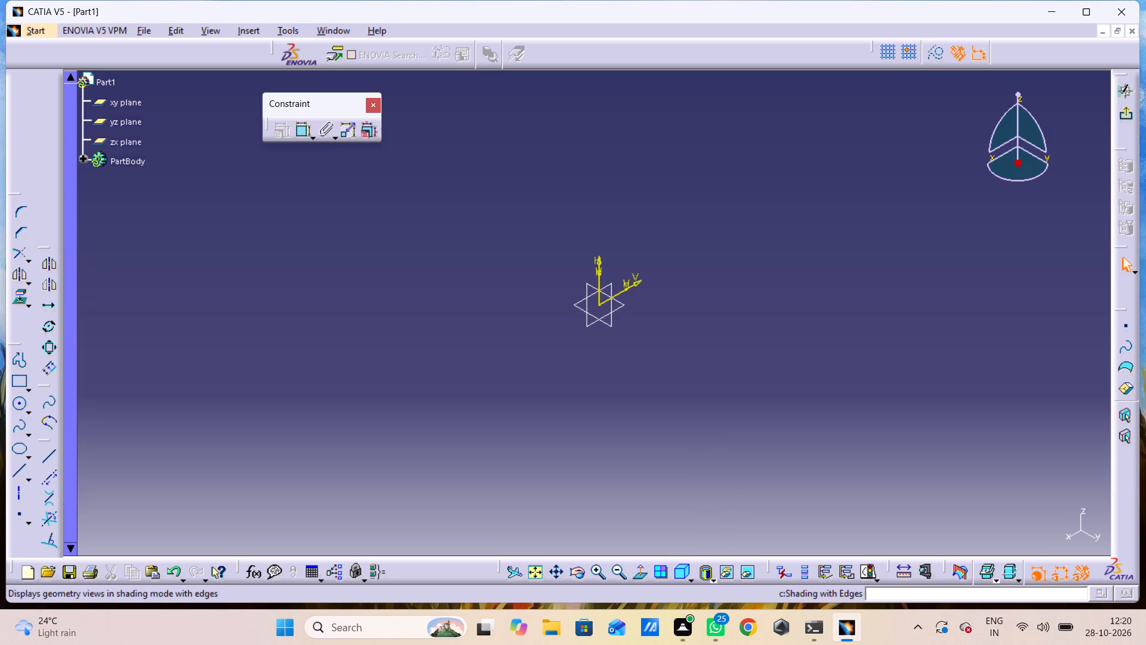
click(689, 570)
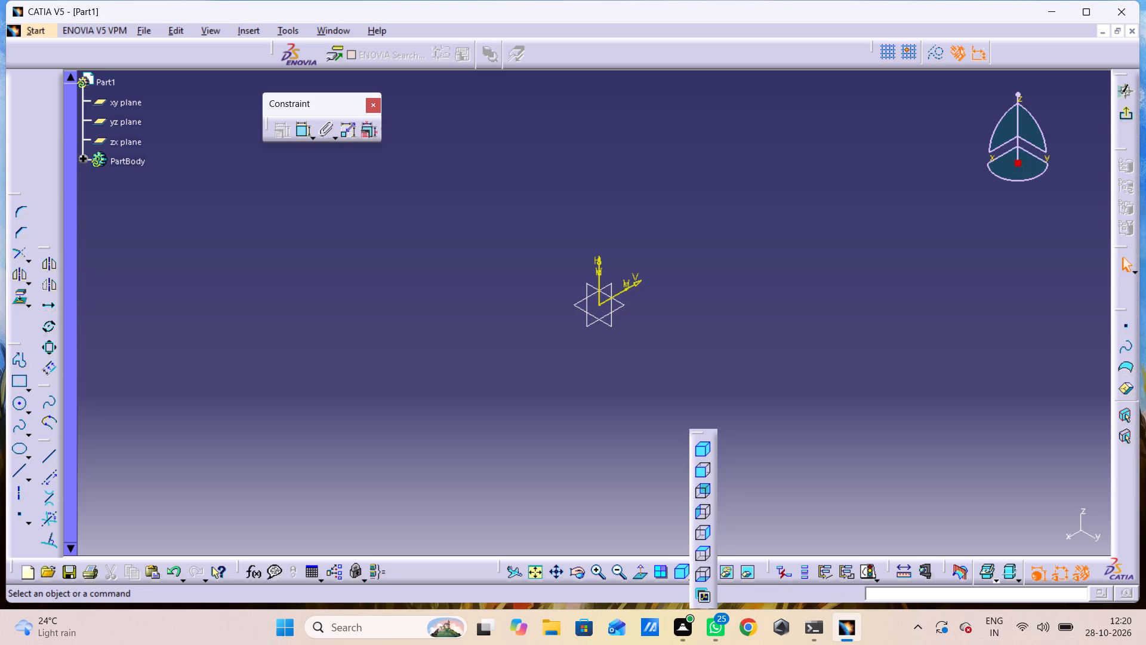
drag(695, 431, 726, 238)
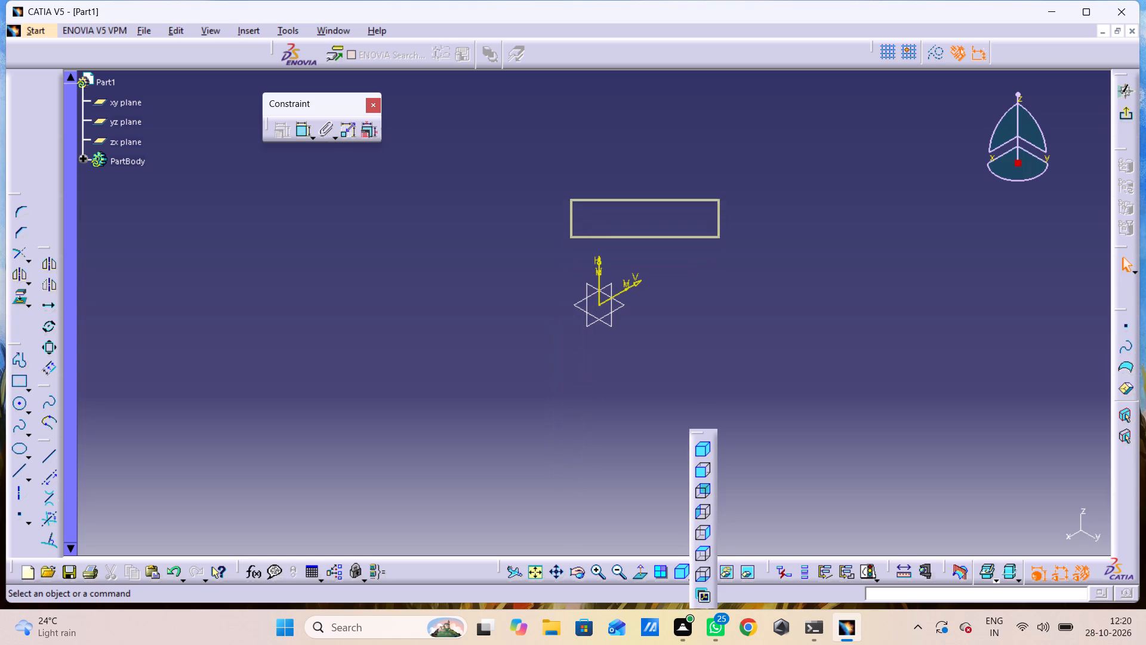
drag(726, 238, 667, 56)
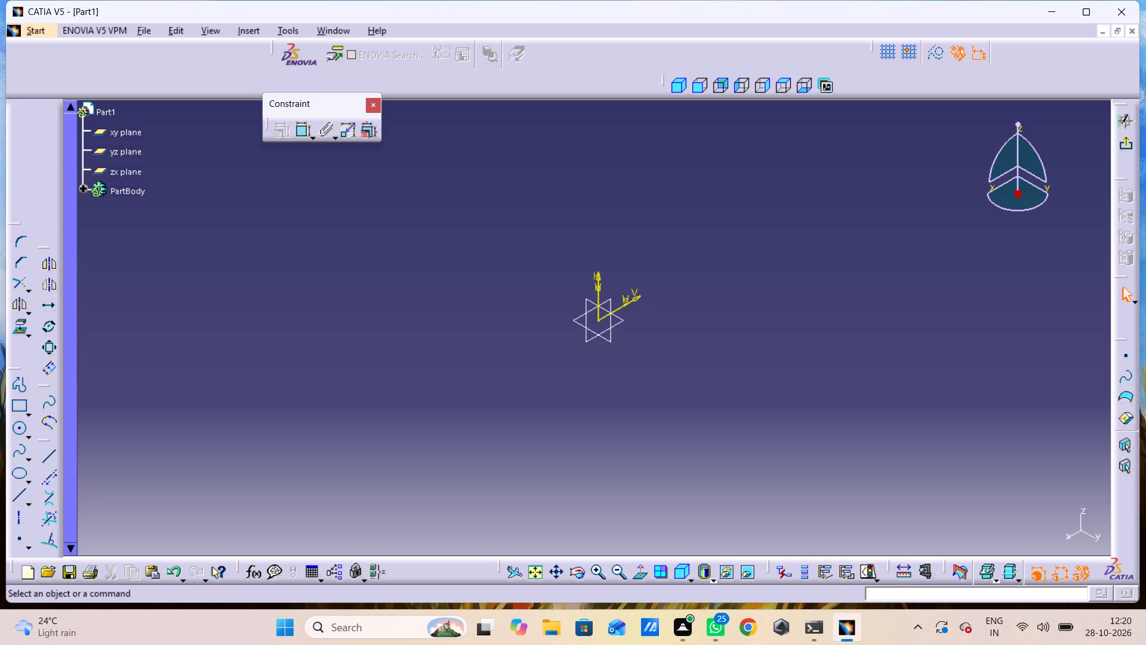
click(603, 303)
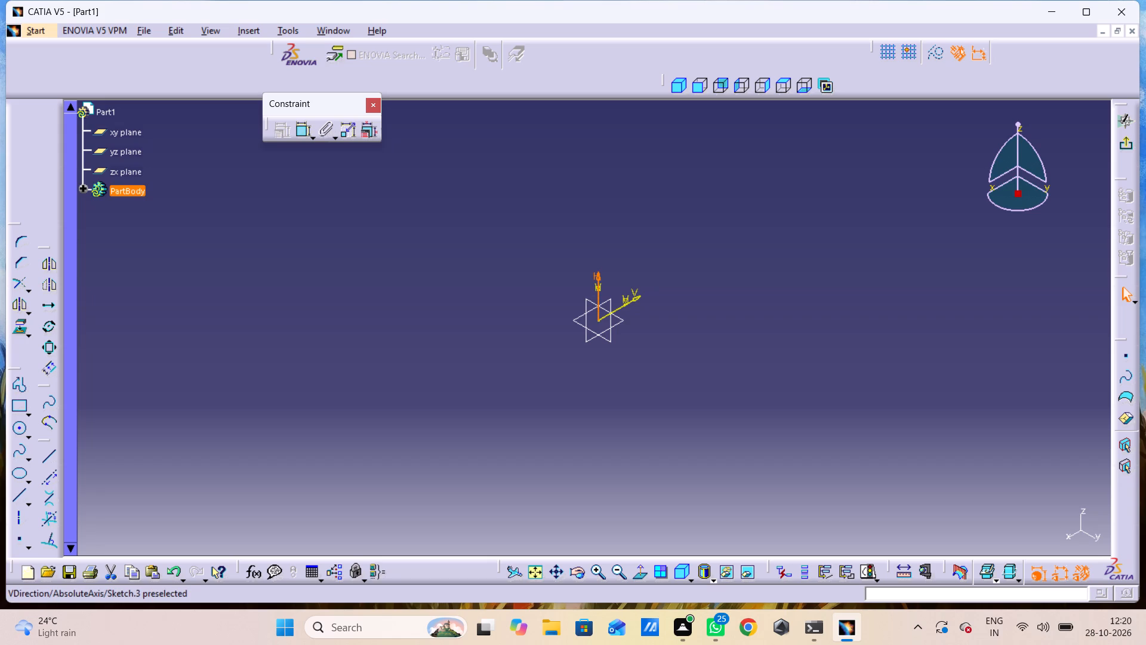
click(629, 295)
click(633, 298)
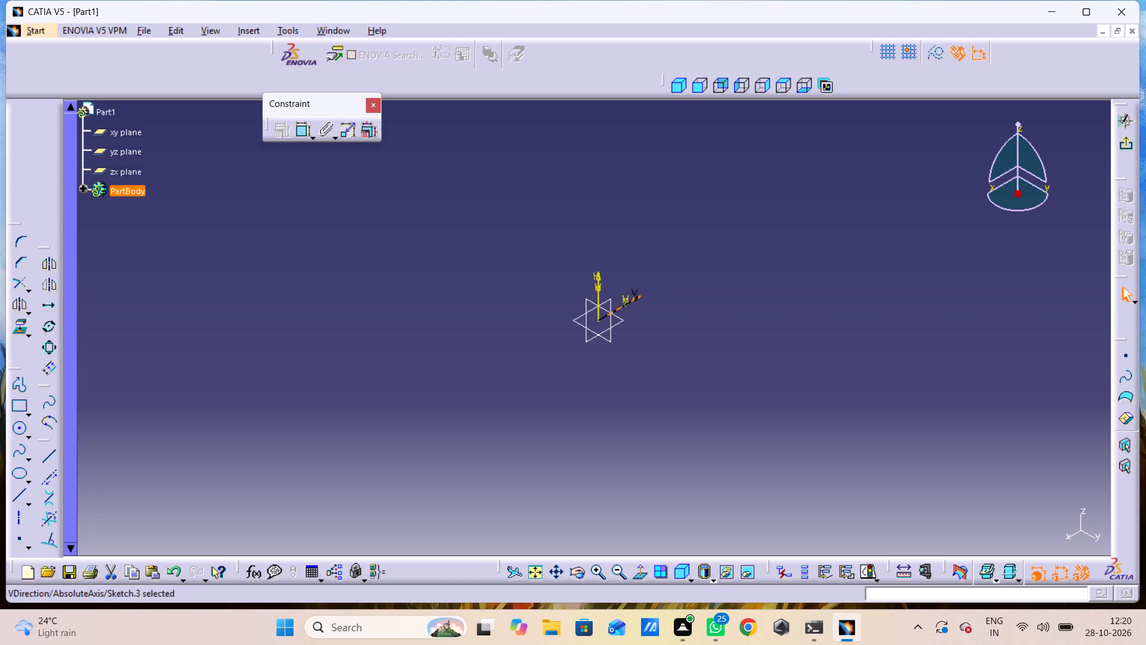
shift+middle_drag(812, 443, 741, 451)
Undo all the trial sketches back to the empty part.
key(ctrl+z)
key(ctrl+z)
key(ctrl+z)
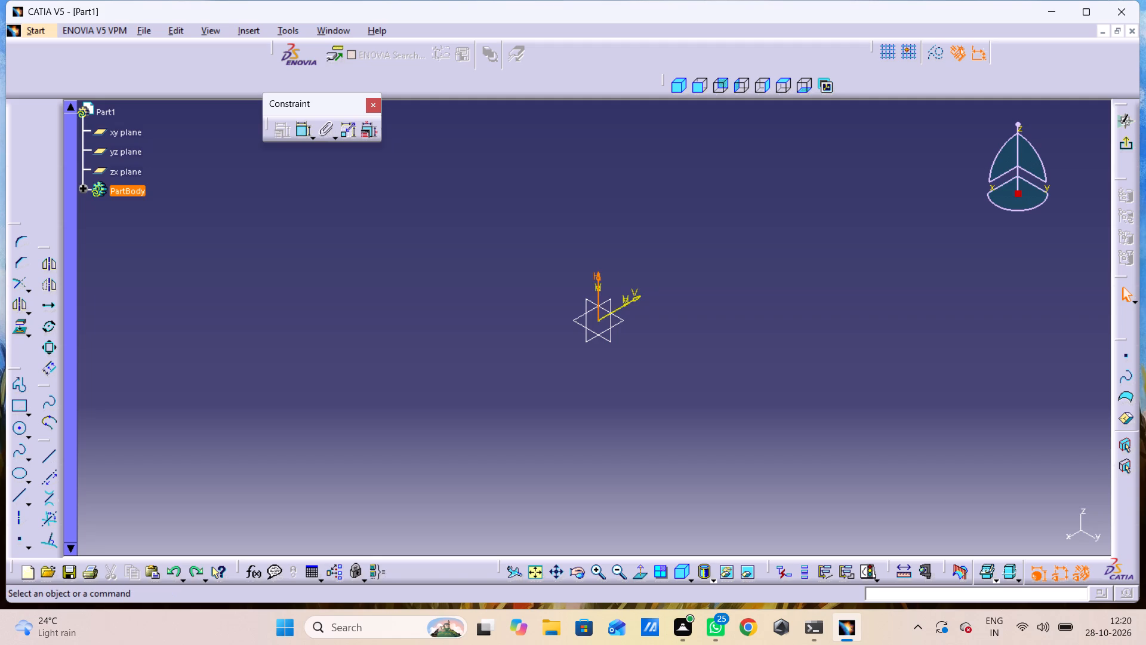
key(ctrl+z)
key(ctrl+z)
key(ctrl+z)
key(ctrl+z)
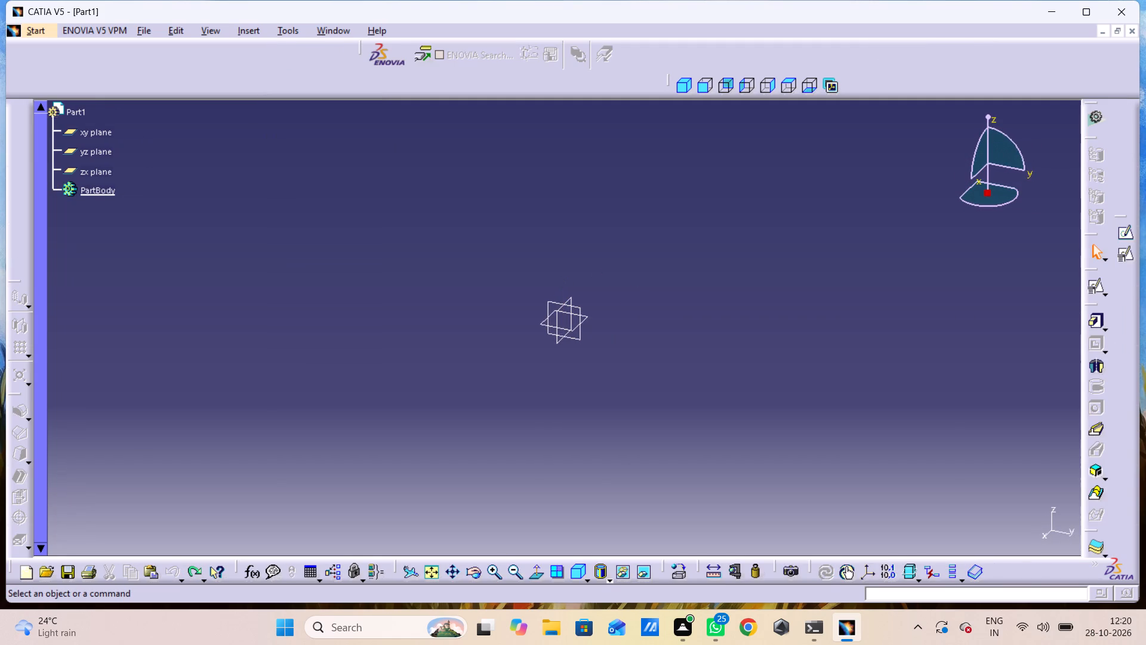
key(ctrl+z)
Create a positioned sketch on the zx plane with implicit origin and orientation, enabling only the Swap option.
click(1129, 258)
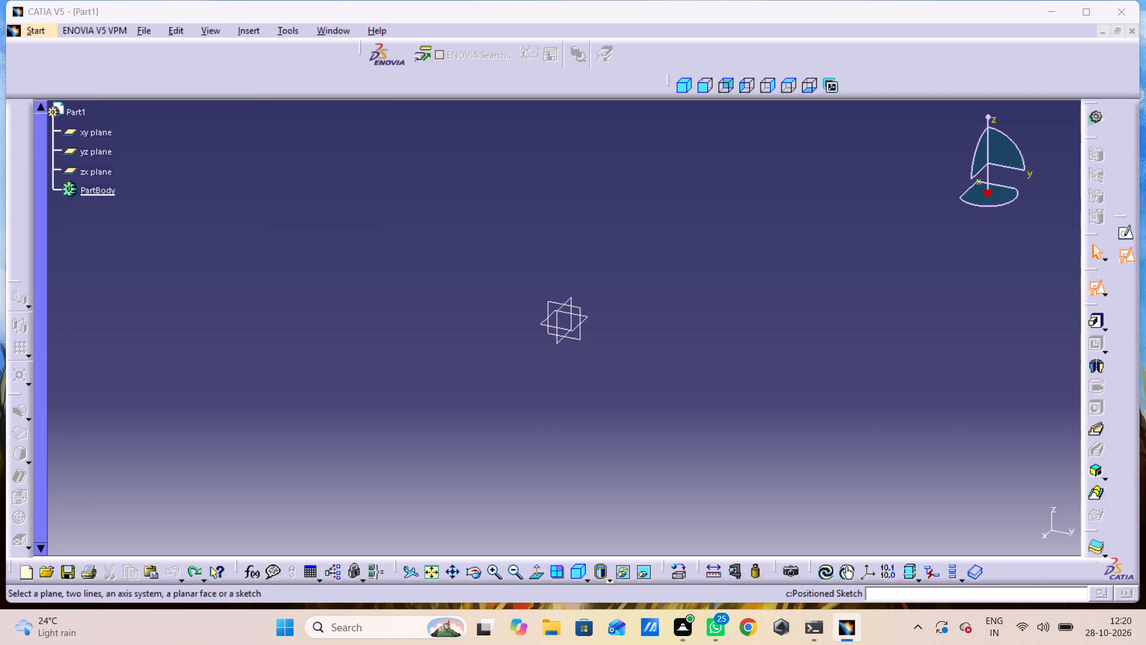
click(570, 303)
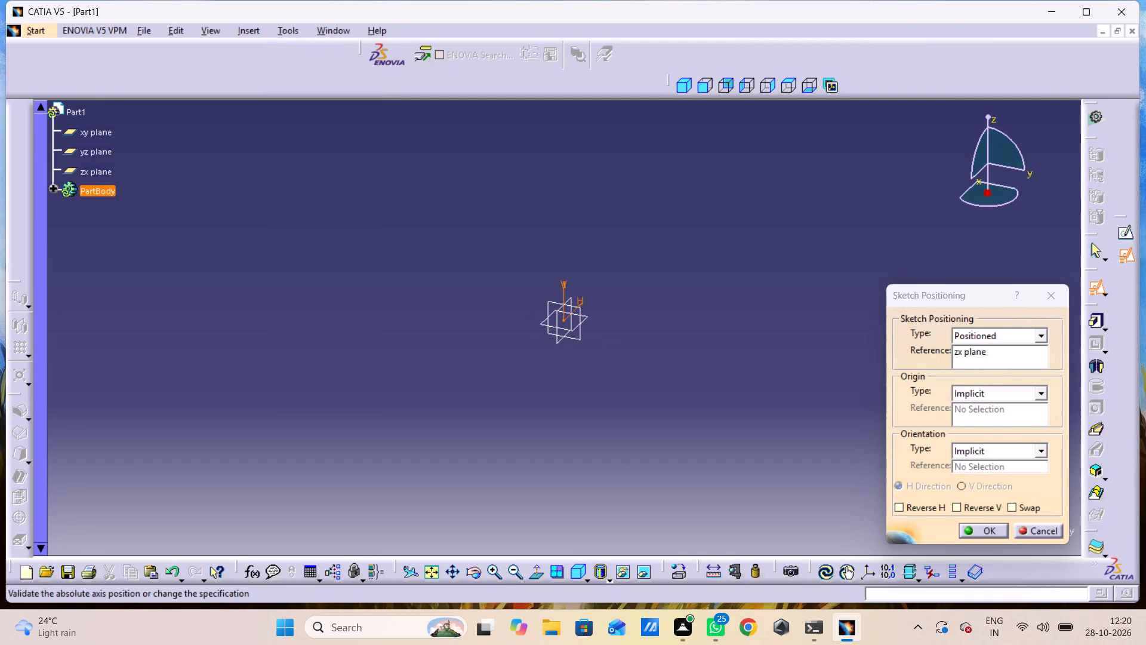
click(1015, 505)
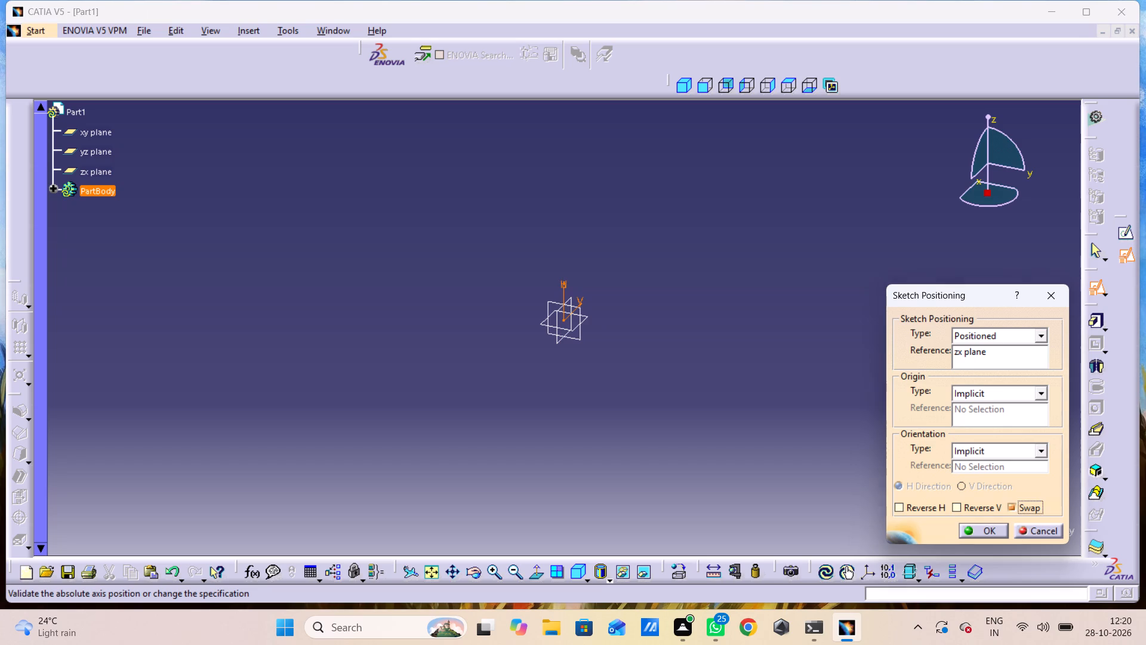
click(987, 531)
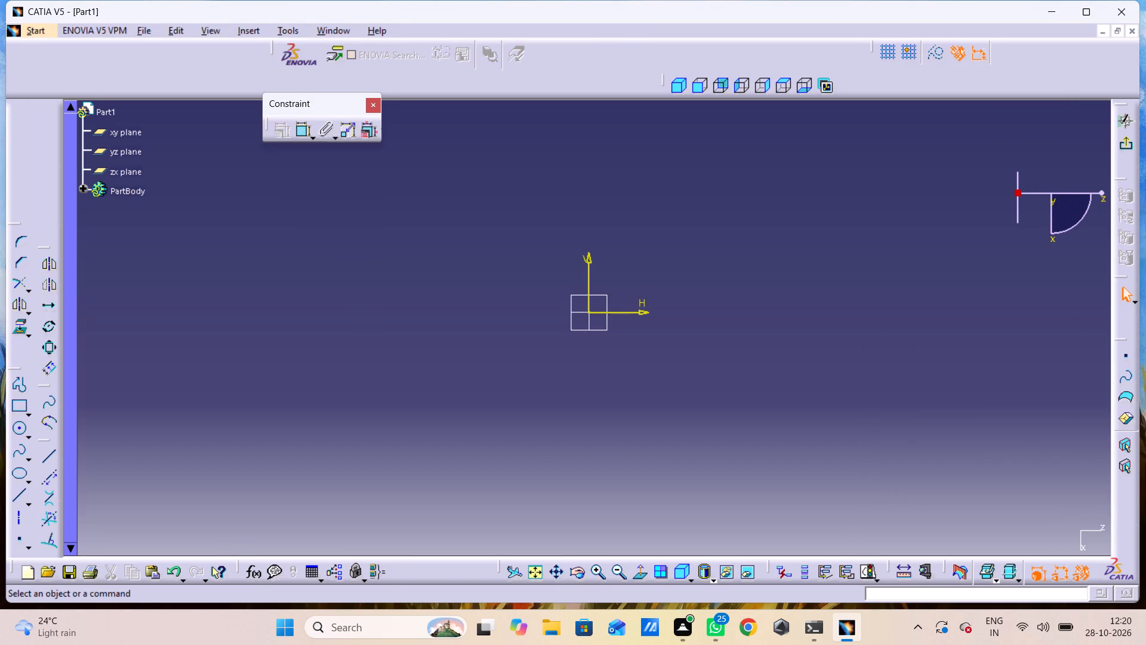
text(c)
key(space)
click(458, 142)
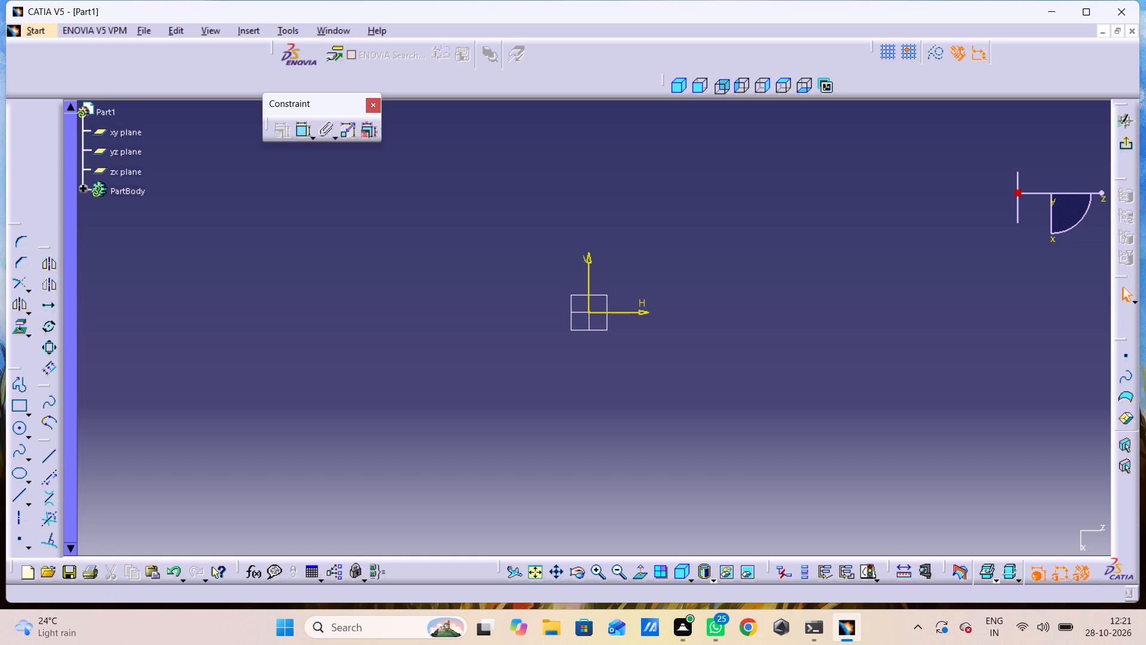
Switch to the standard front view to check the orientation of the sketch axes.
click(698, 84)
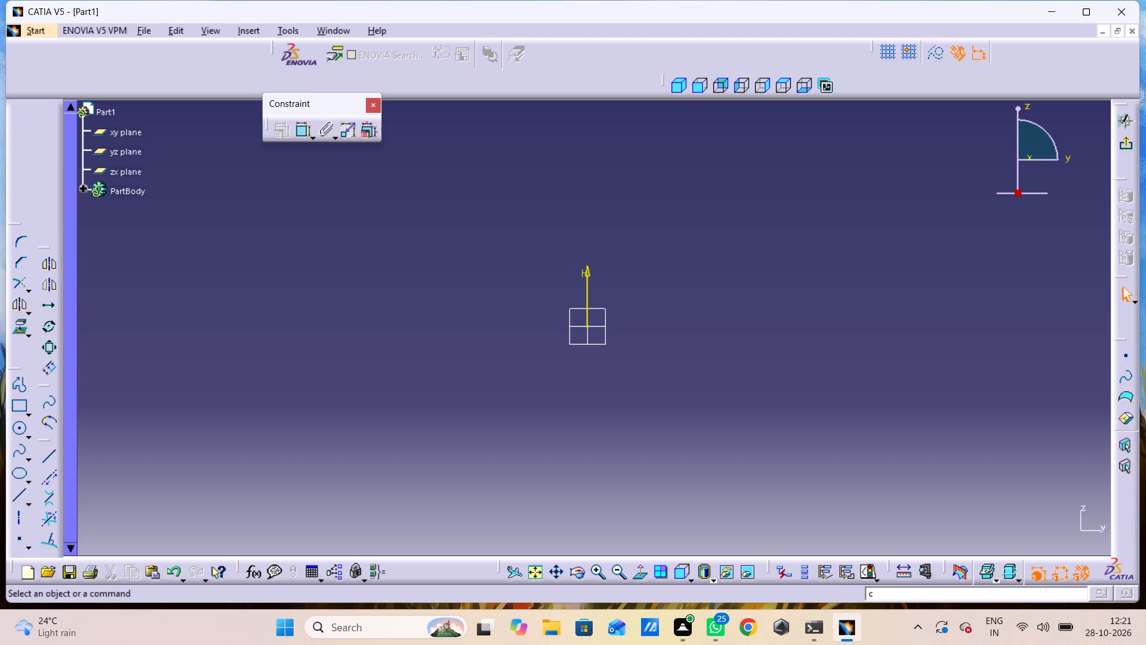
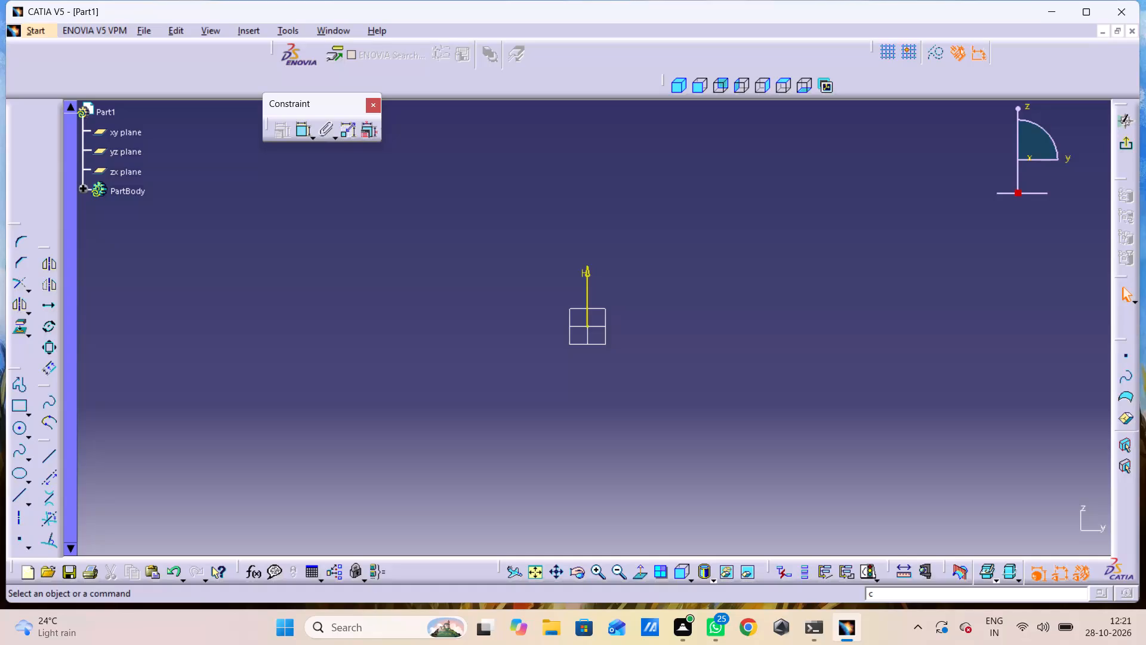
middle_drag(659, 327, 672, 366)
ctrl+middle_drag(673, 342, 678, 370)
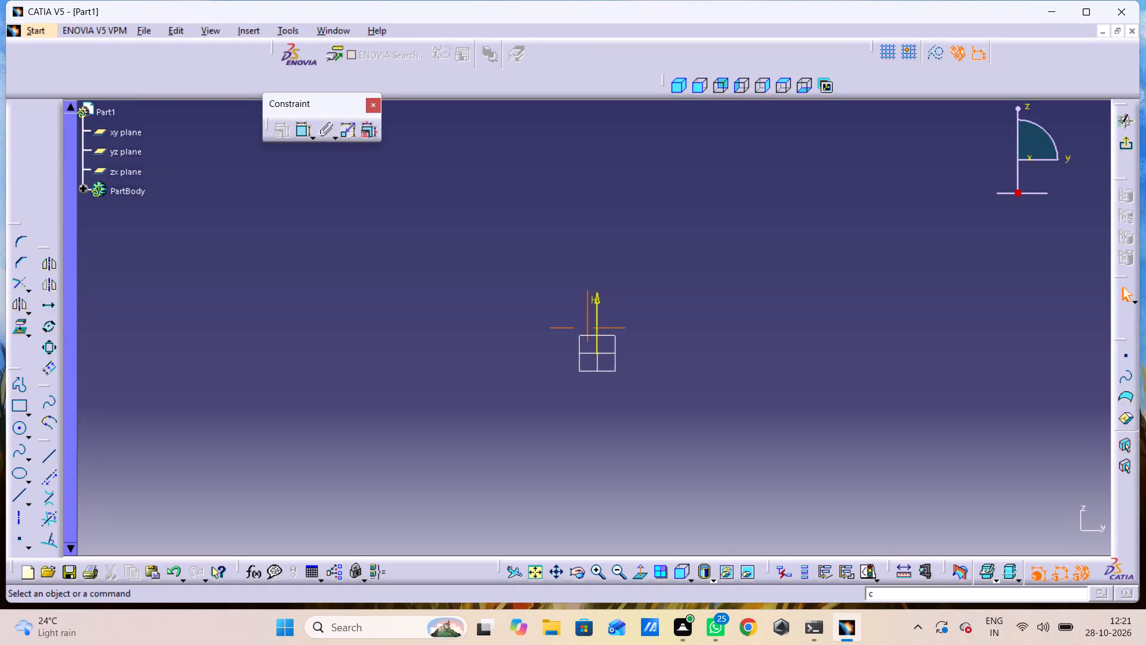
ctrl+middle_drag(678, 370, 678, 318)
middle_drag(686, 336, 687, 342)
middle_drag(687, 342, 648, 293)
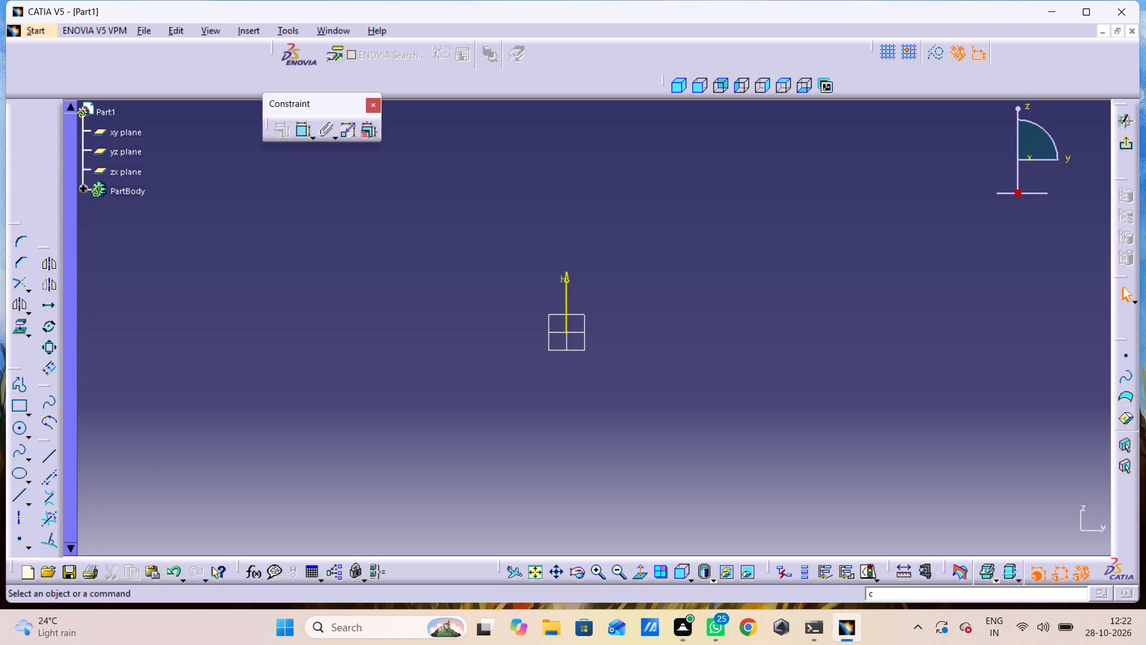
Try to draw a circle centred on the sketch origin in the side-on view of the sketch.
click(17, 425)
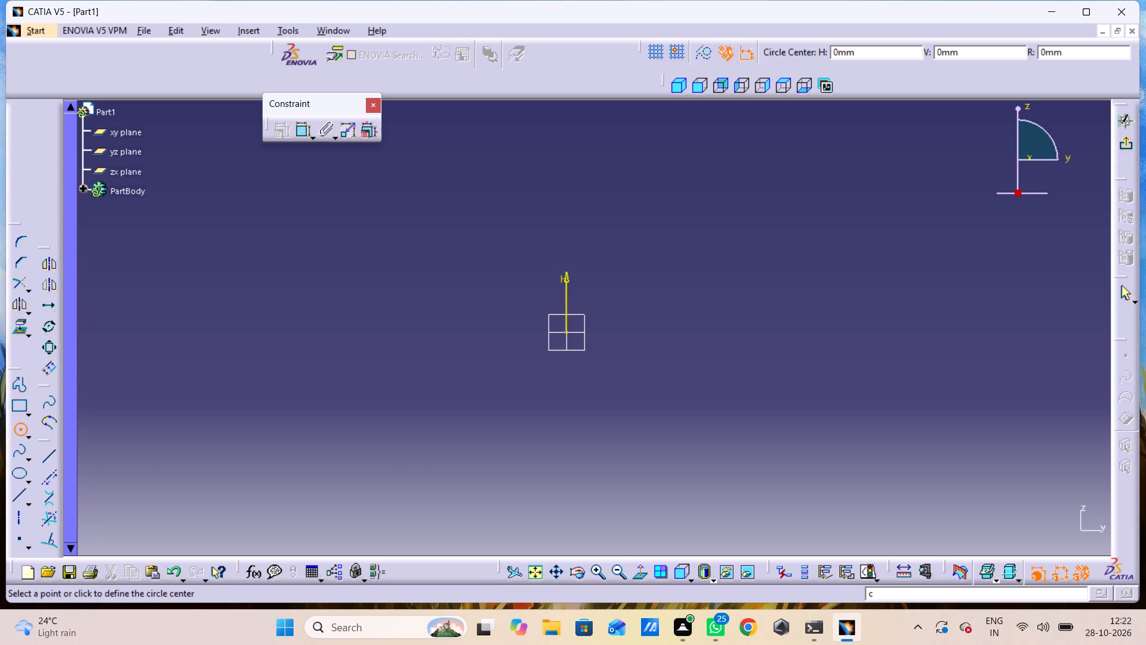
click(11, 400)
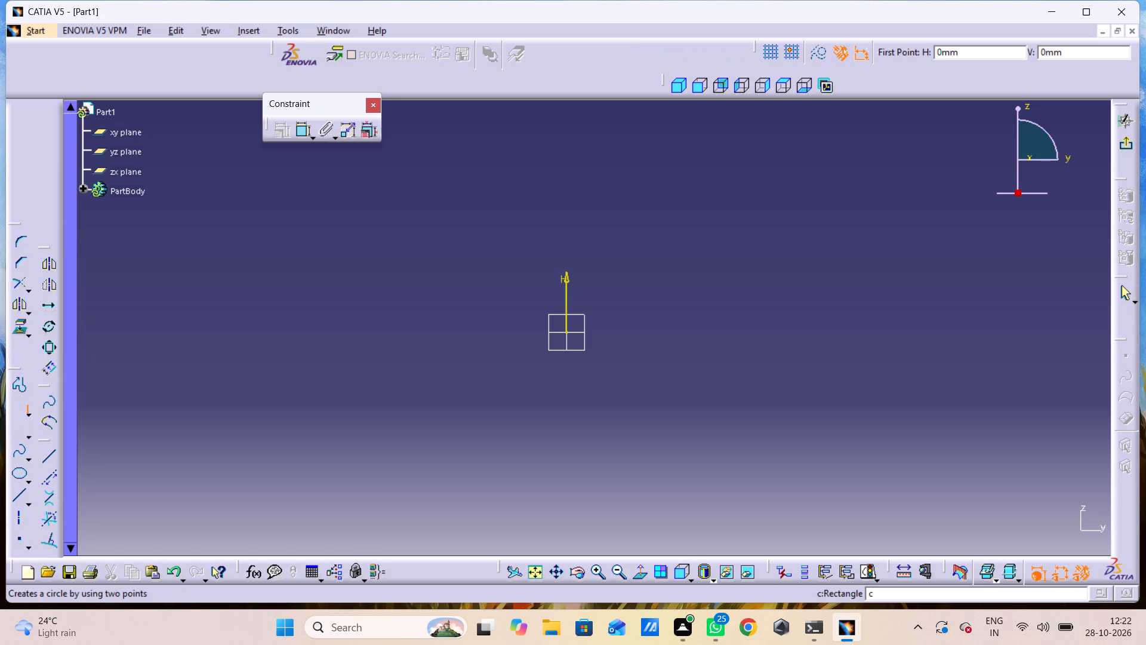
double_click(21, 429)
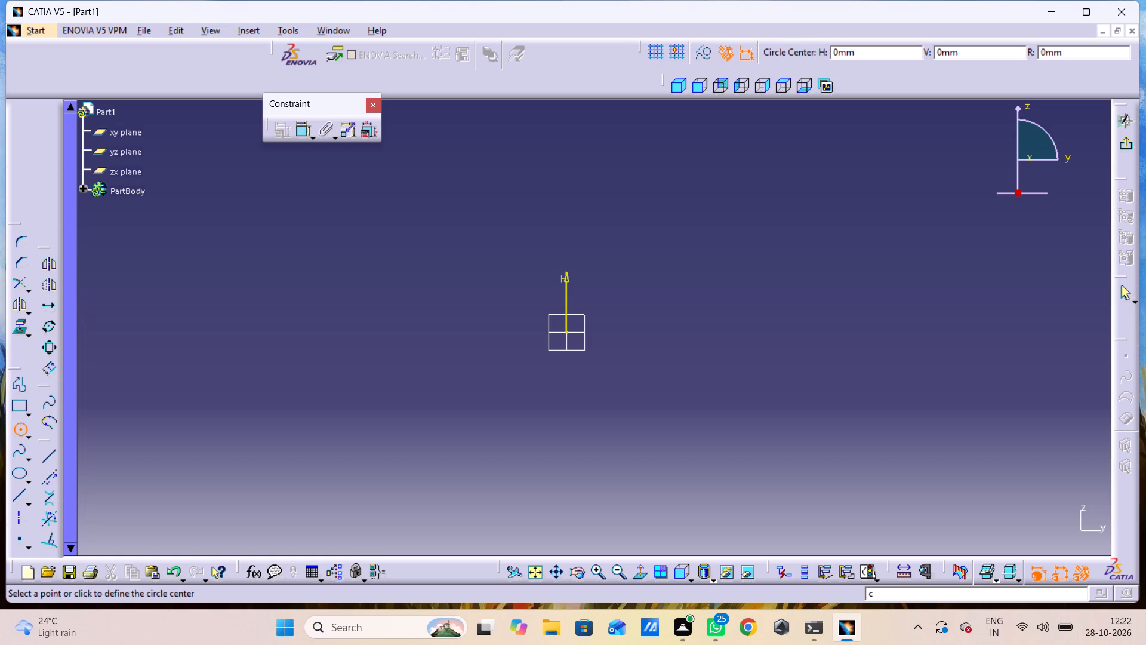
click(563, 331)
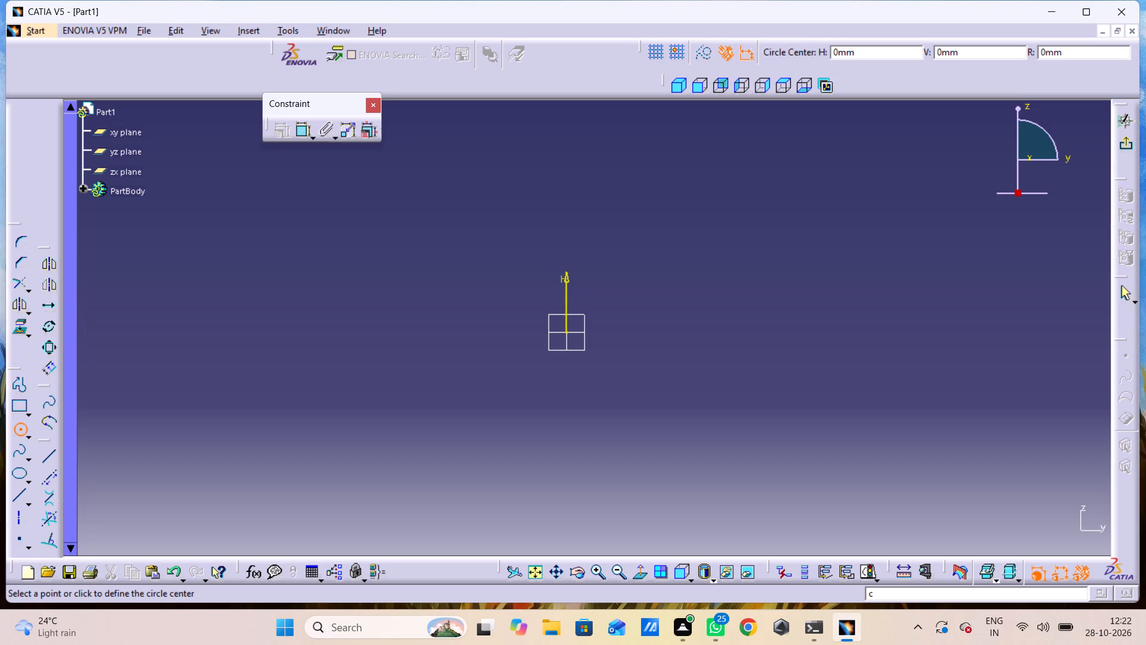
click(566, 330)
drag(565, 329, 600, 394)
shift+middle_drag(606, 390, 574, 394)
Undo the positioned sketch and return to the empty part.
key(ctrl+z)
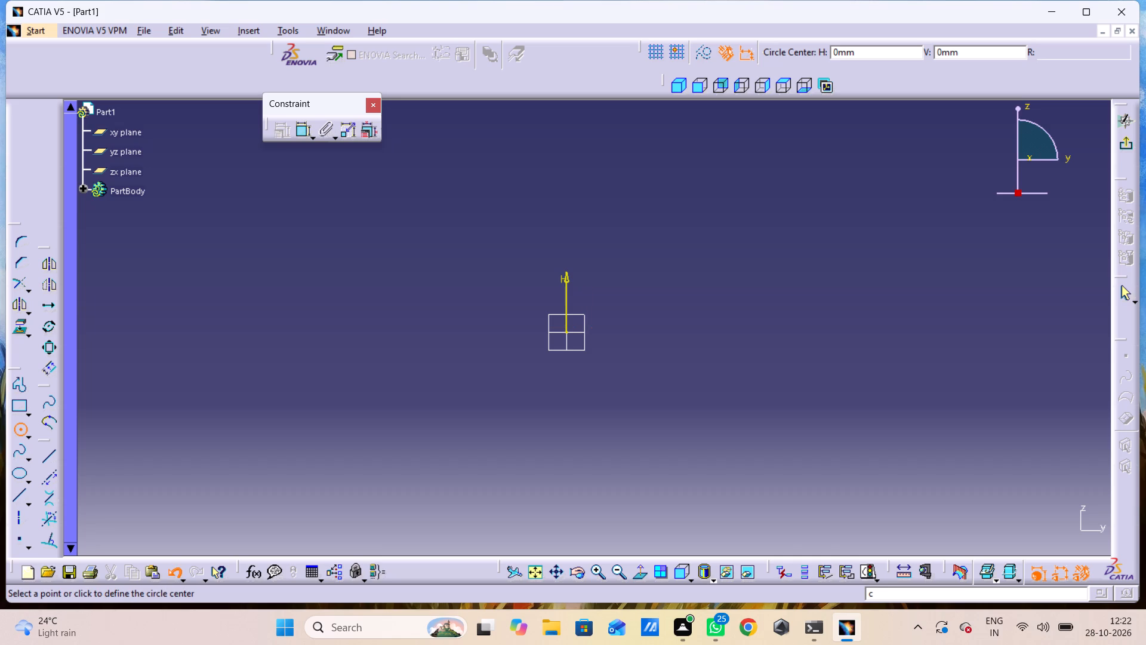
key(ctrl+z)
key(ctrl+z)
key(ctrl+z)
key(ctrl+z)
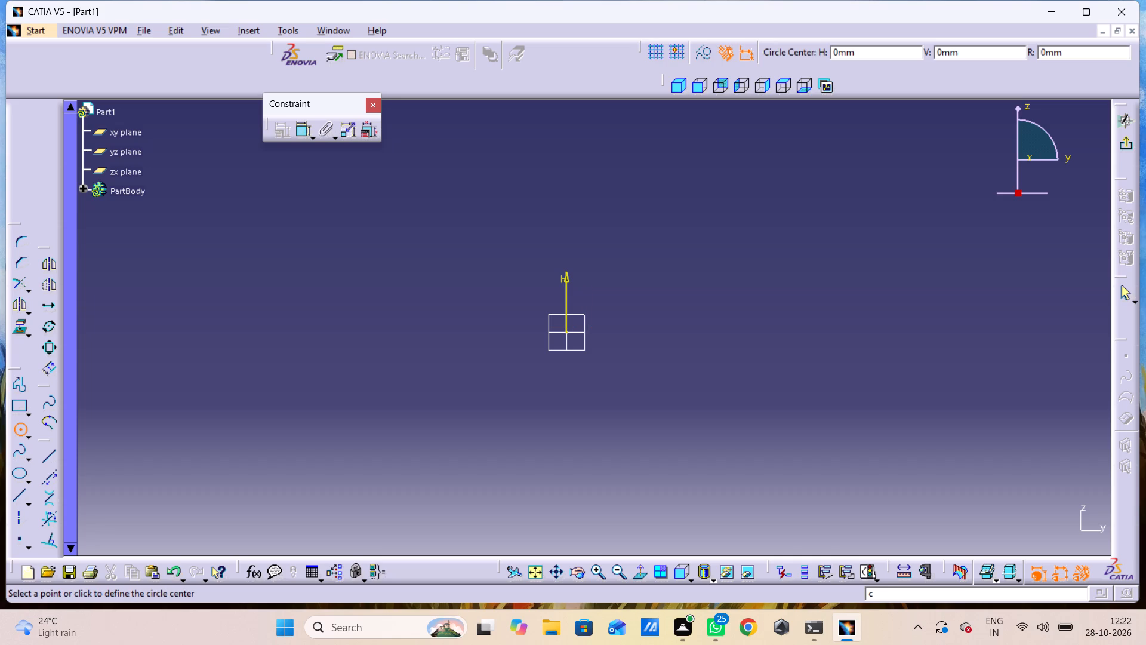
click(22, 431)
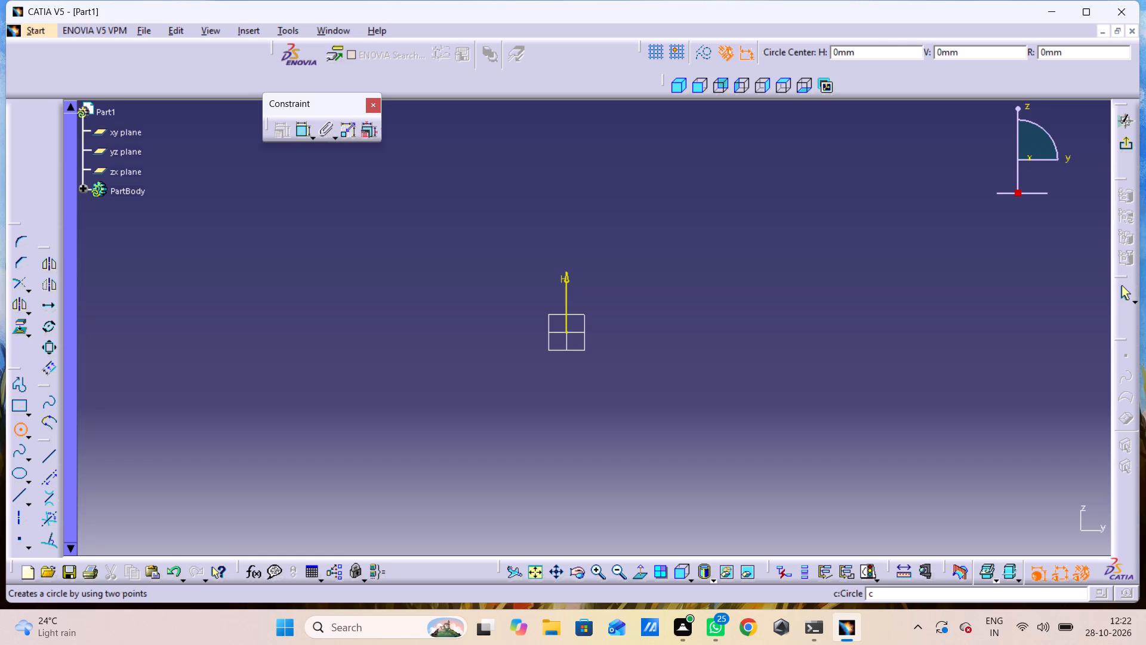
key(ctrl+z)
key(ctrl+z)
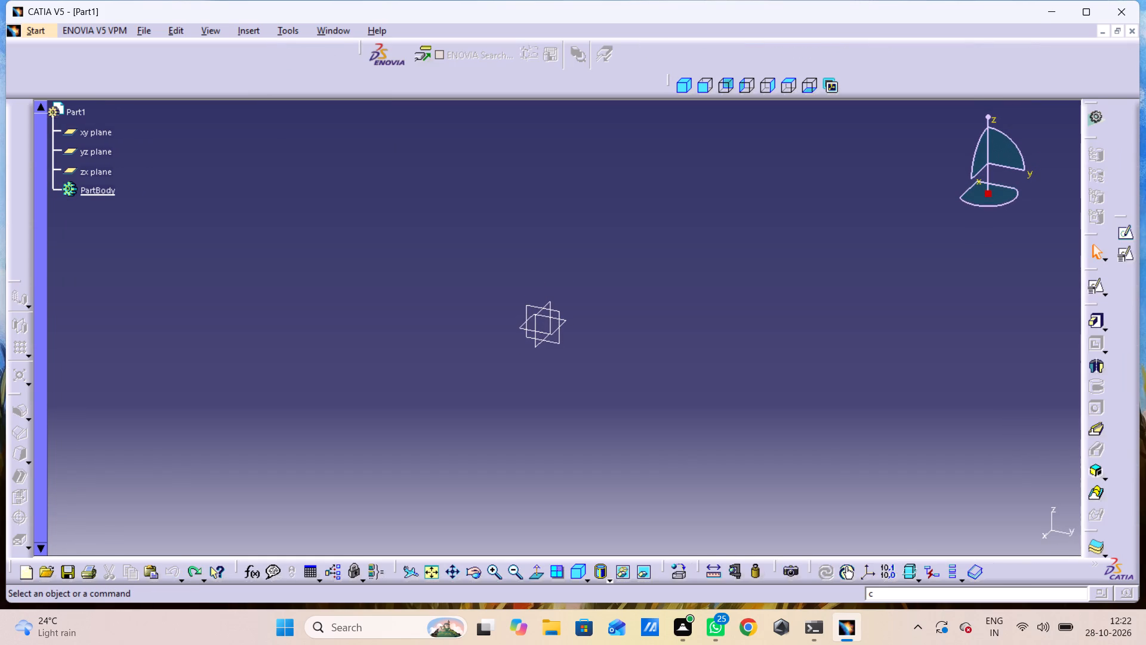
Create a positioned sketch on the zx plane with implicit origin and orientation, enabling only the Swap option.
click(1095, 282)
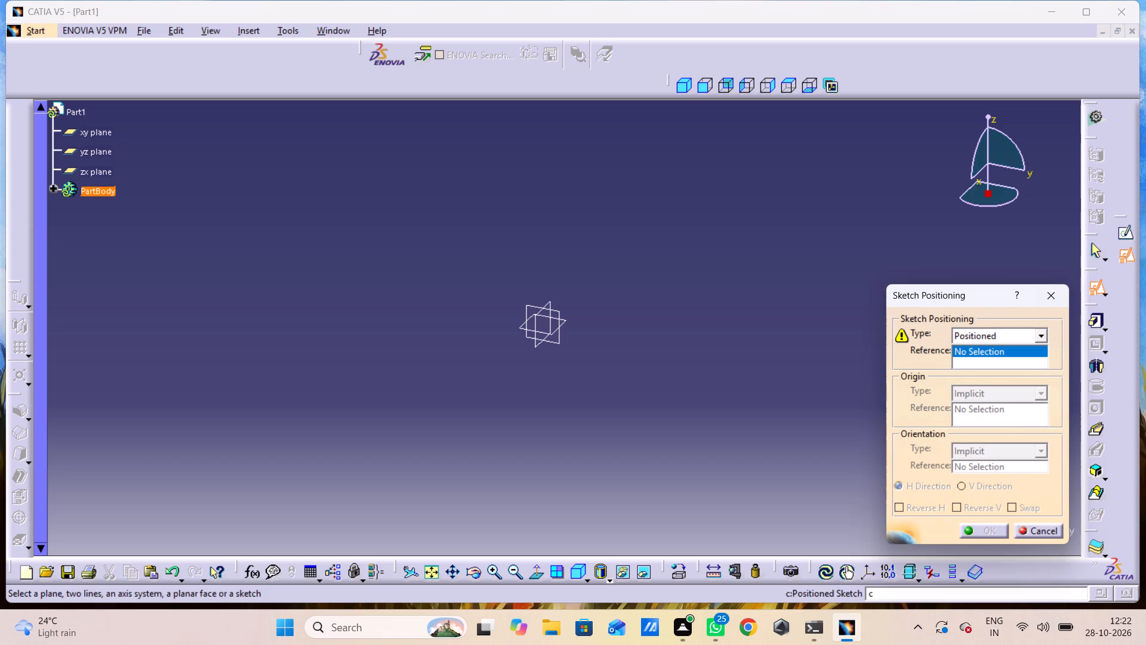
click(547, 306)
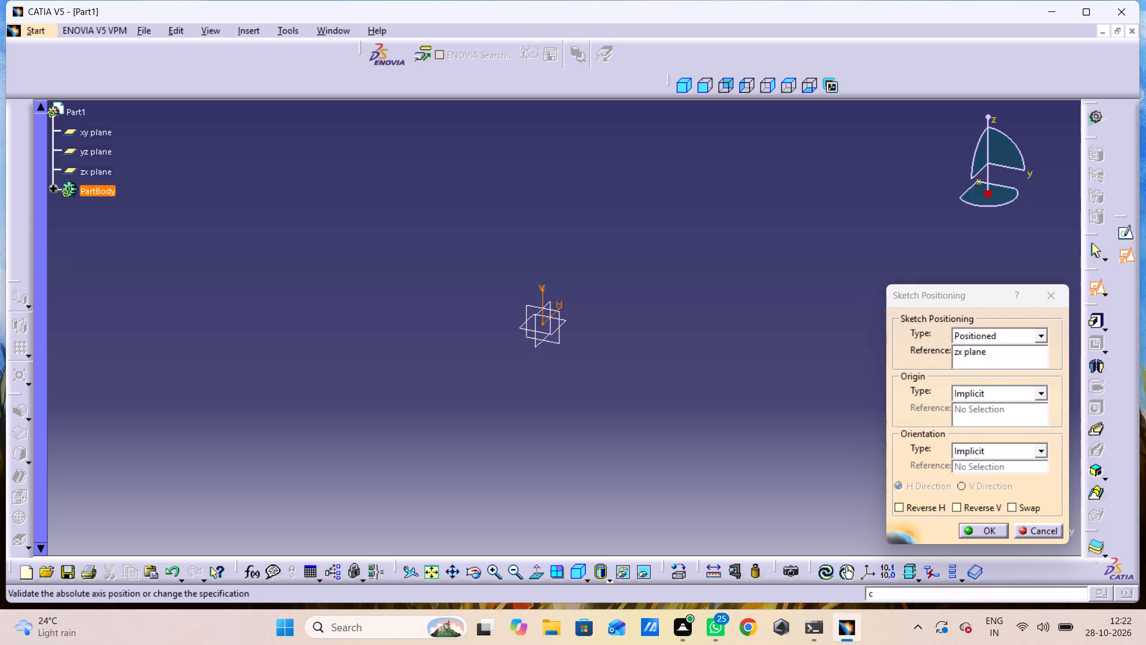
click(1012, 503)
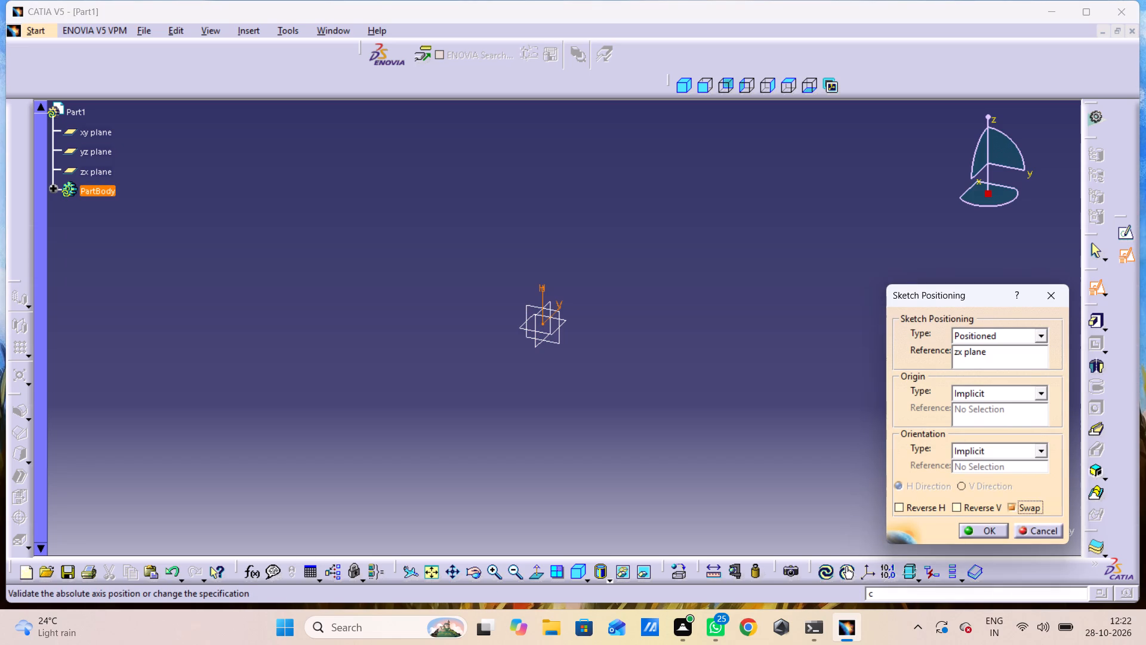
click(975, 536)
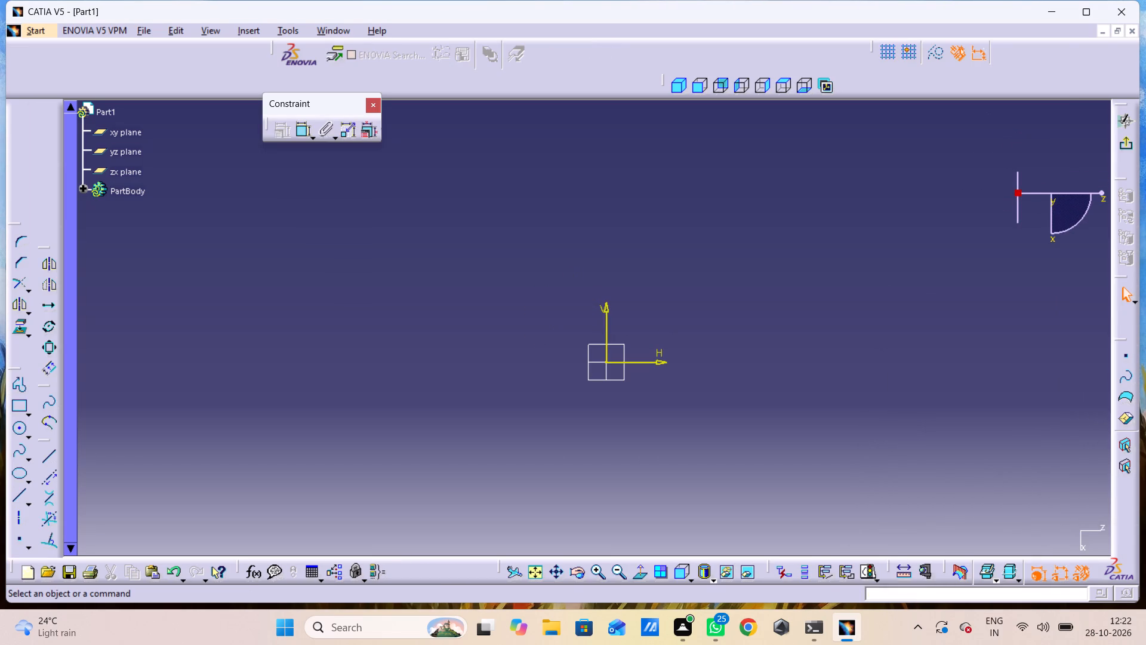
Draw two concentric circles centred on the sketch origin, the second one inside the first.
double_click(19, 433)
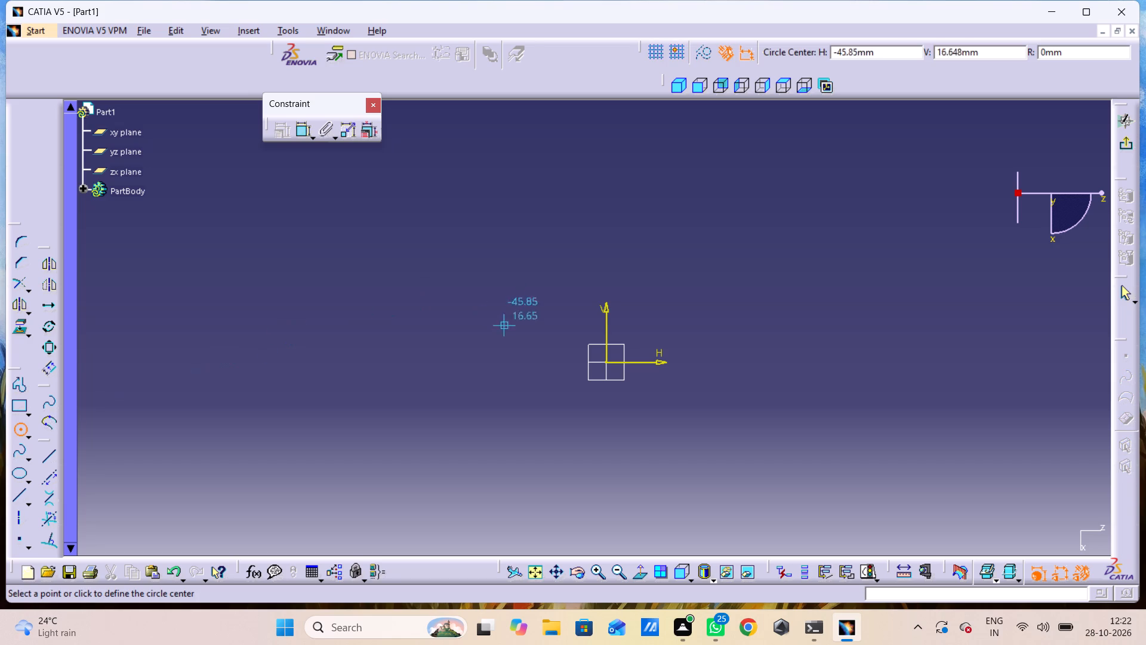
click(609, 365)
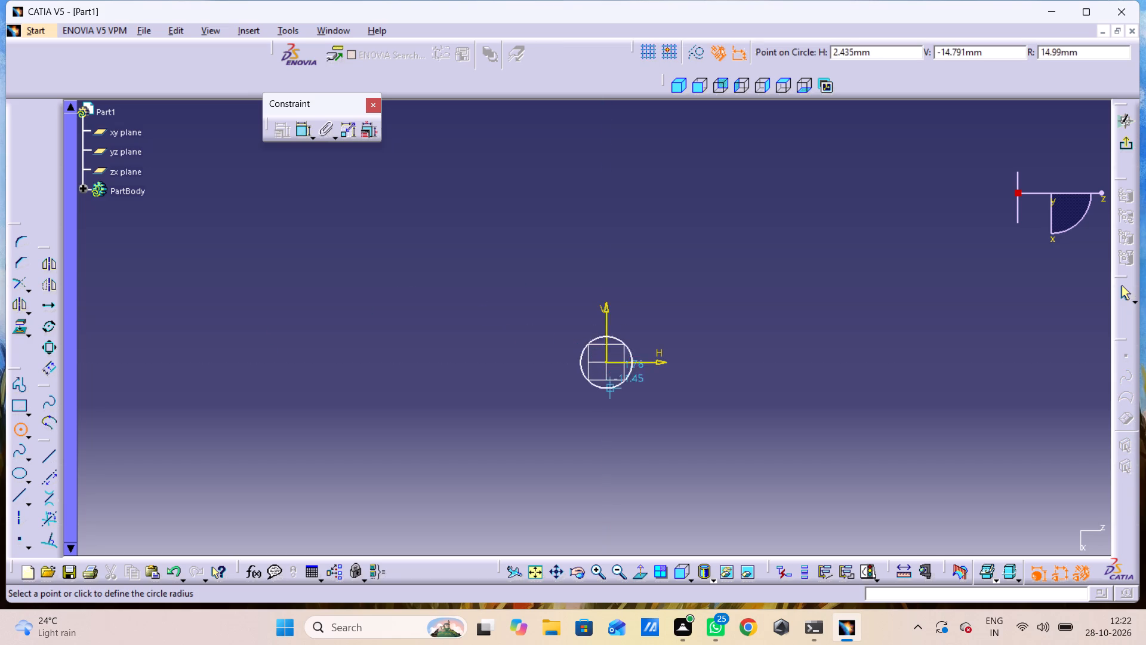
click(615, 444)
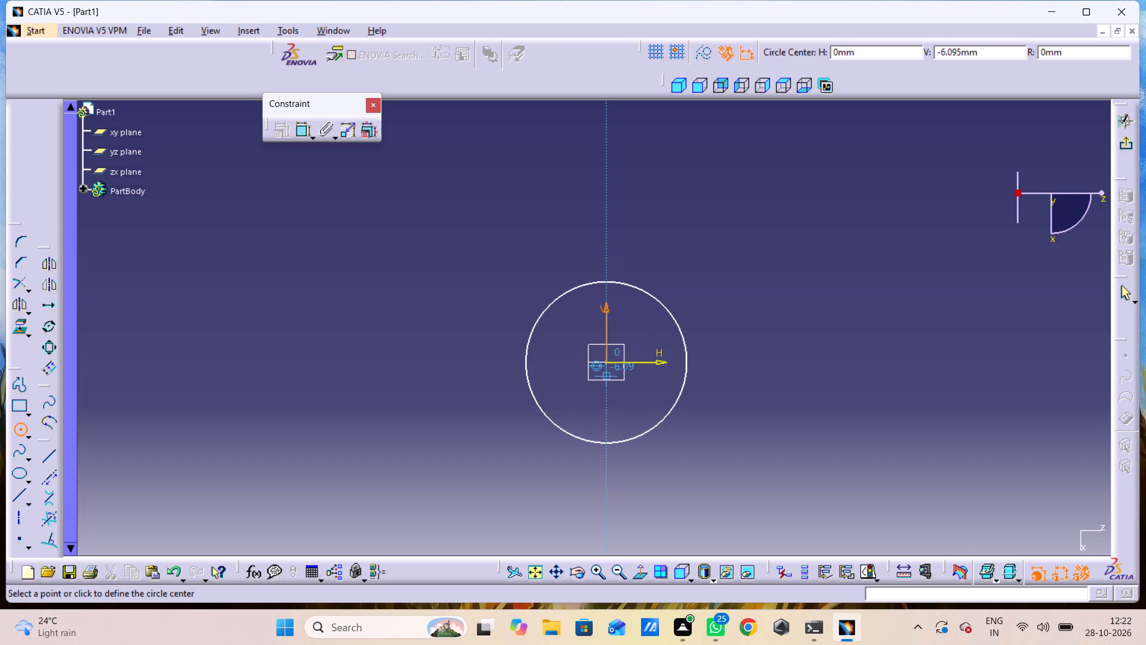
click(605, 364)
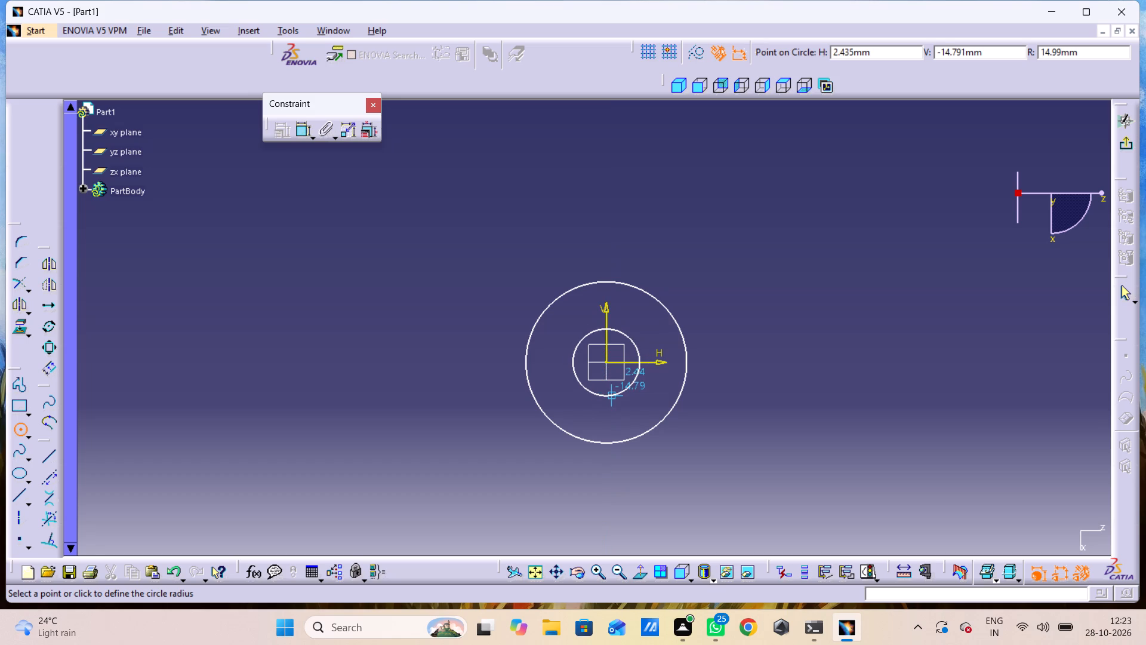
click(614, 419)
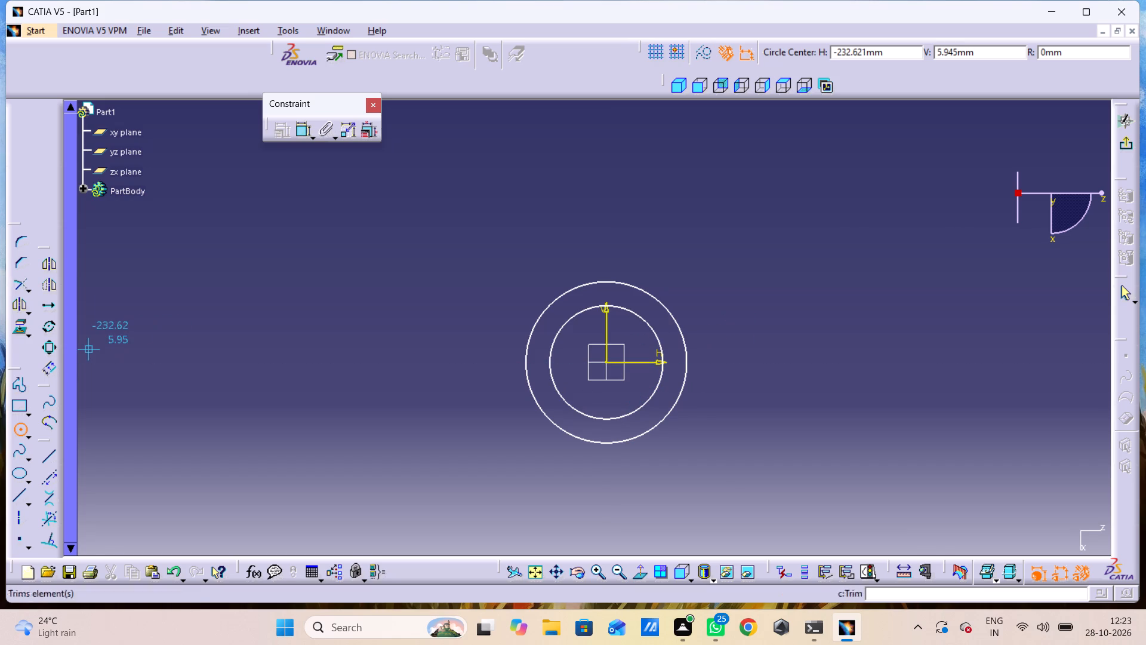
Draw two smaller concentric circles above the origin pair, centred at about H 3 mm, V 121 mm.
middle_drag(737, 202, 721, 299)
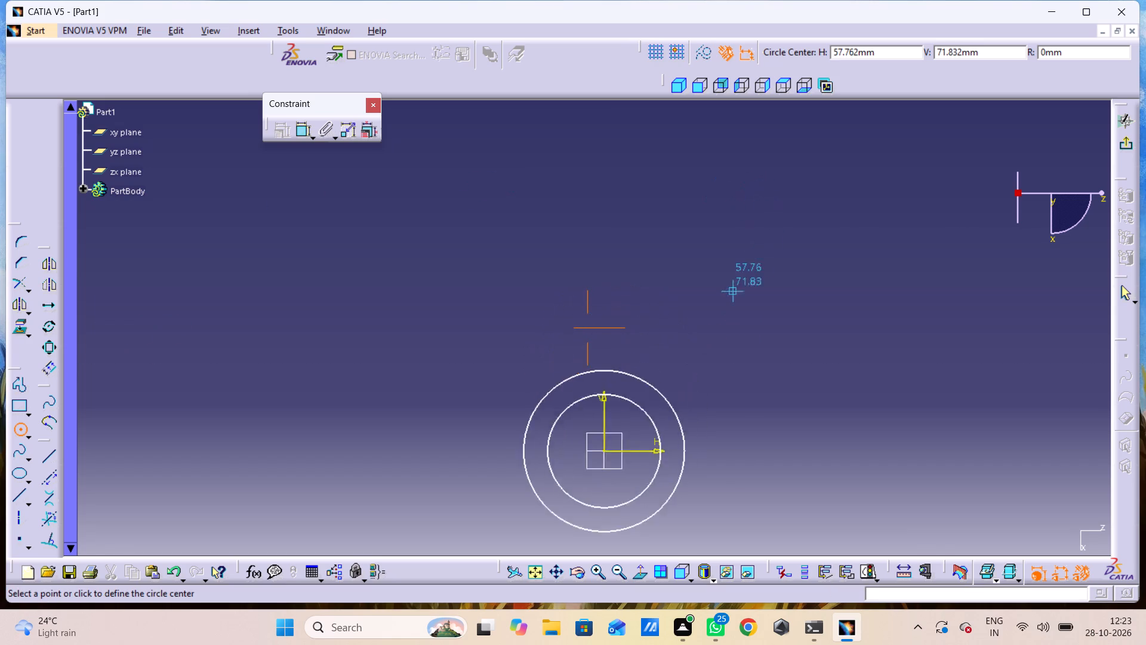
middle_drag(721, 299, 707, 263)
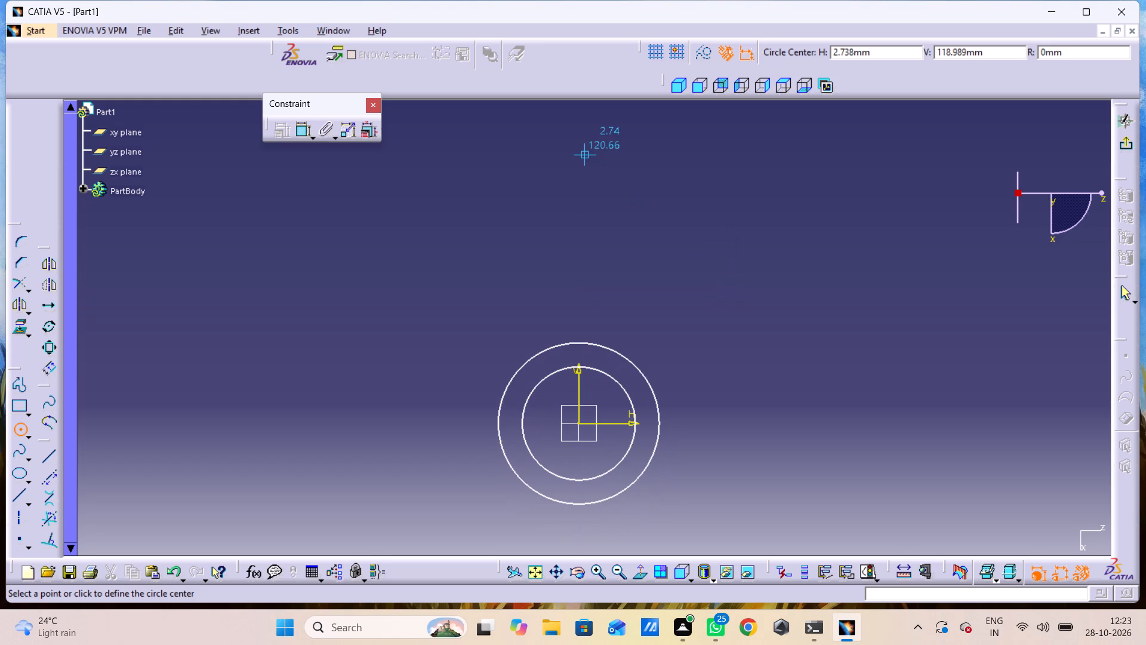
click(586, 154)
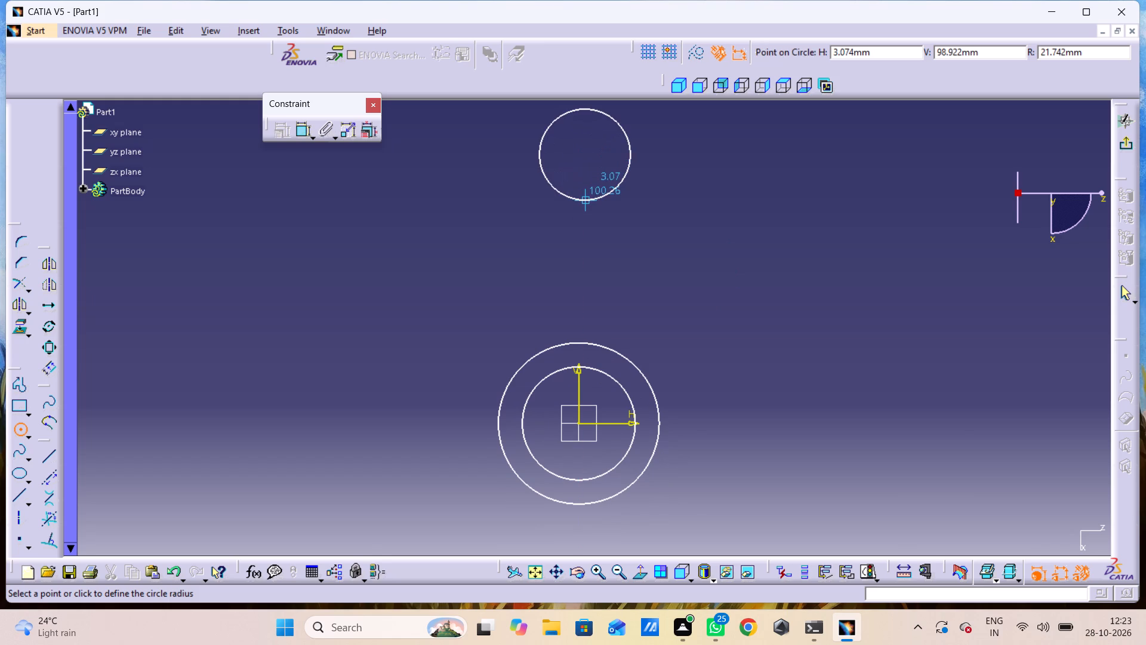
click(586, 202)
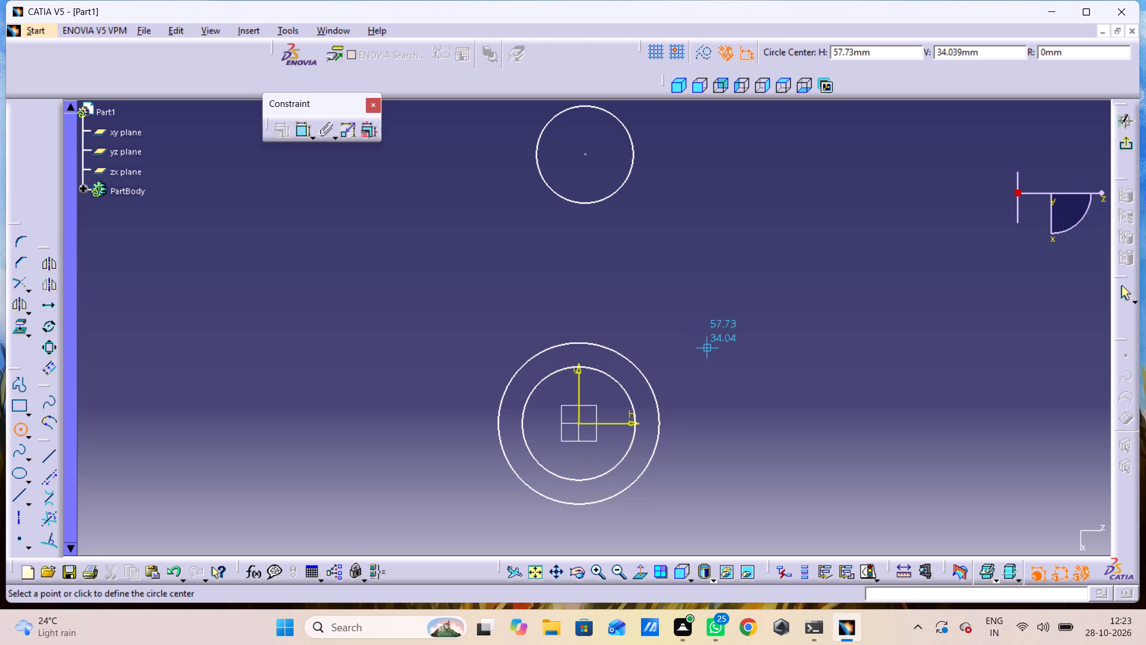
click(587, 154)
click(590, 182)
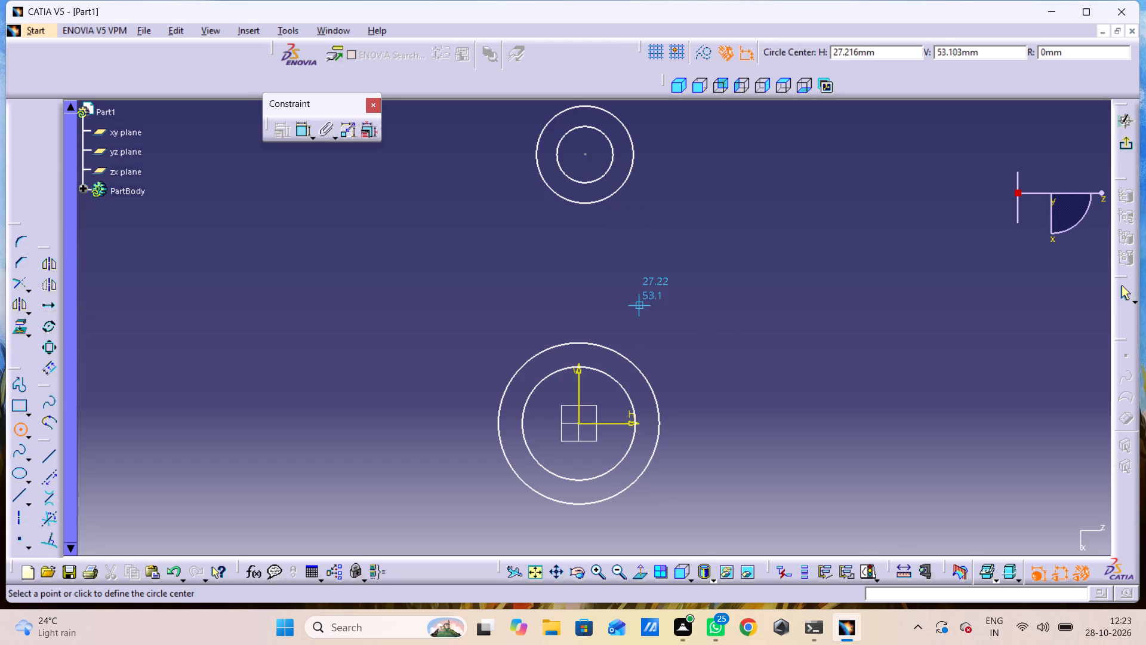
key(Escape)
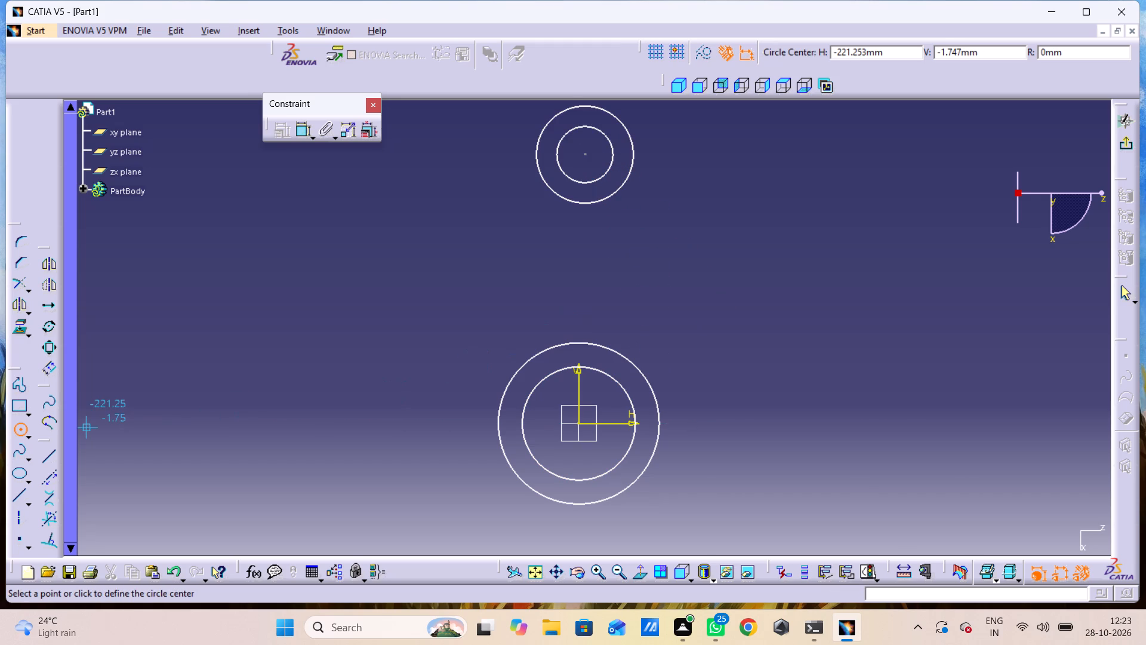
Draw a slanted profile line about 121 mm long on the positive H side, from the H axis at about 43 mm to H 31, V 121 mm.
double_click(18, 380)
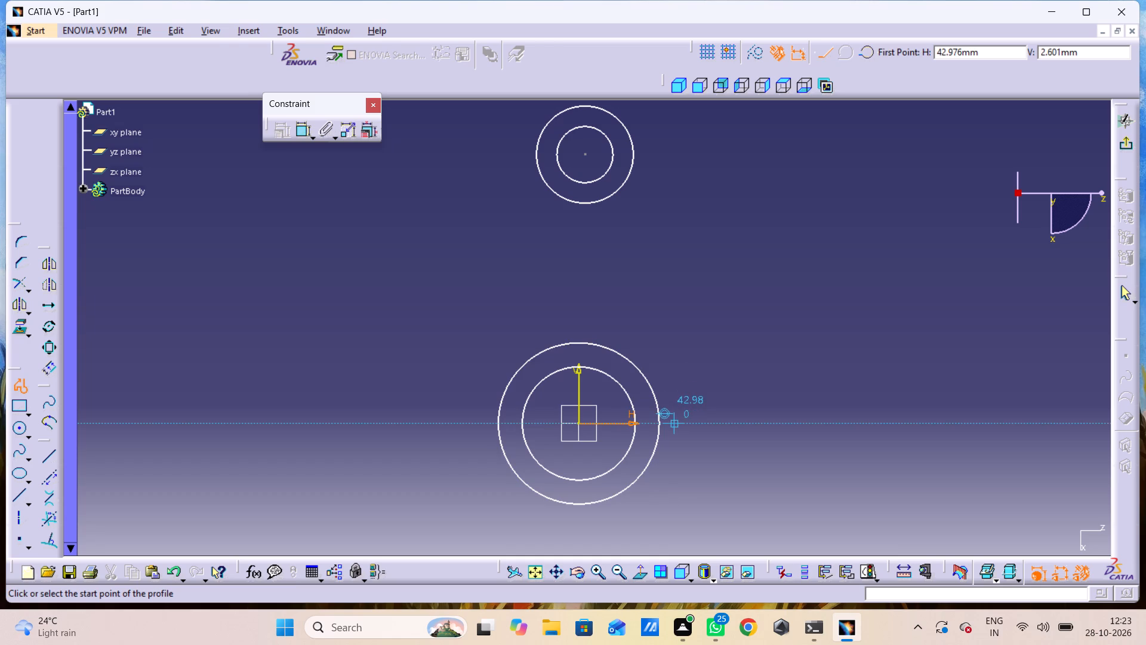
click(674, 422)
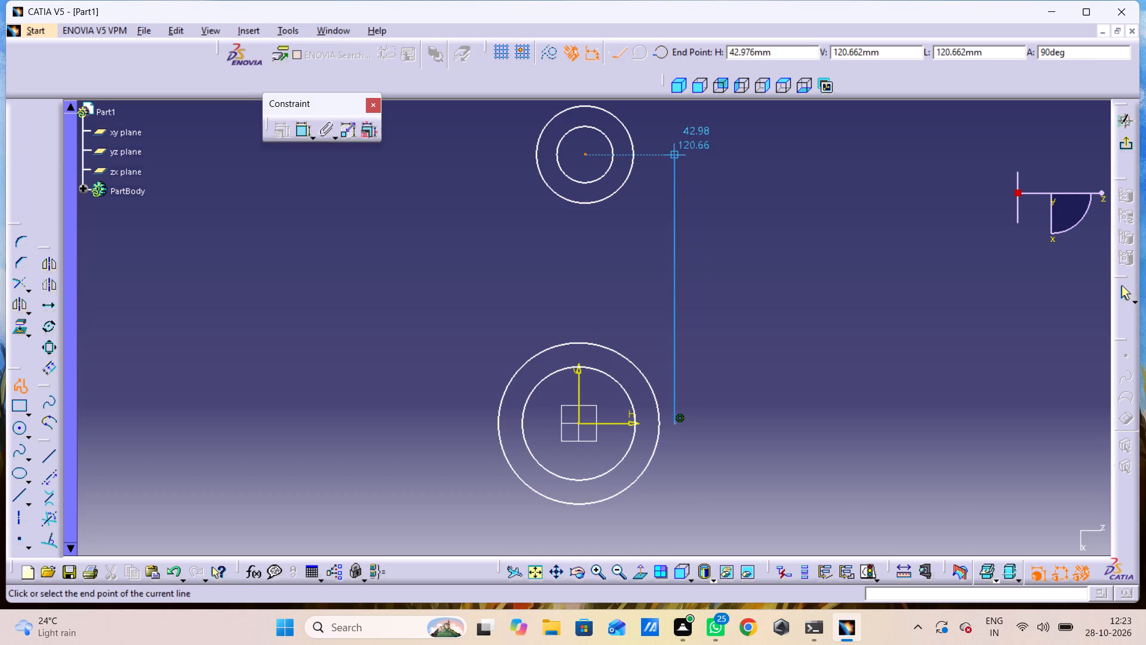
click(648, 154)
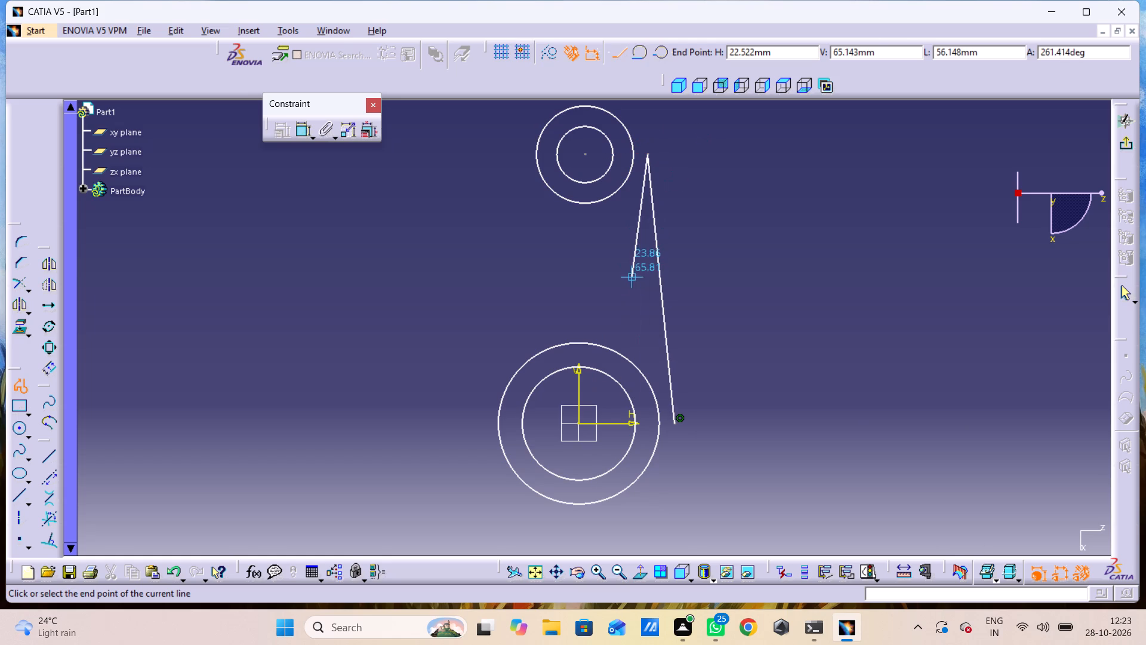
key(Escape)
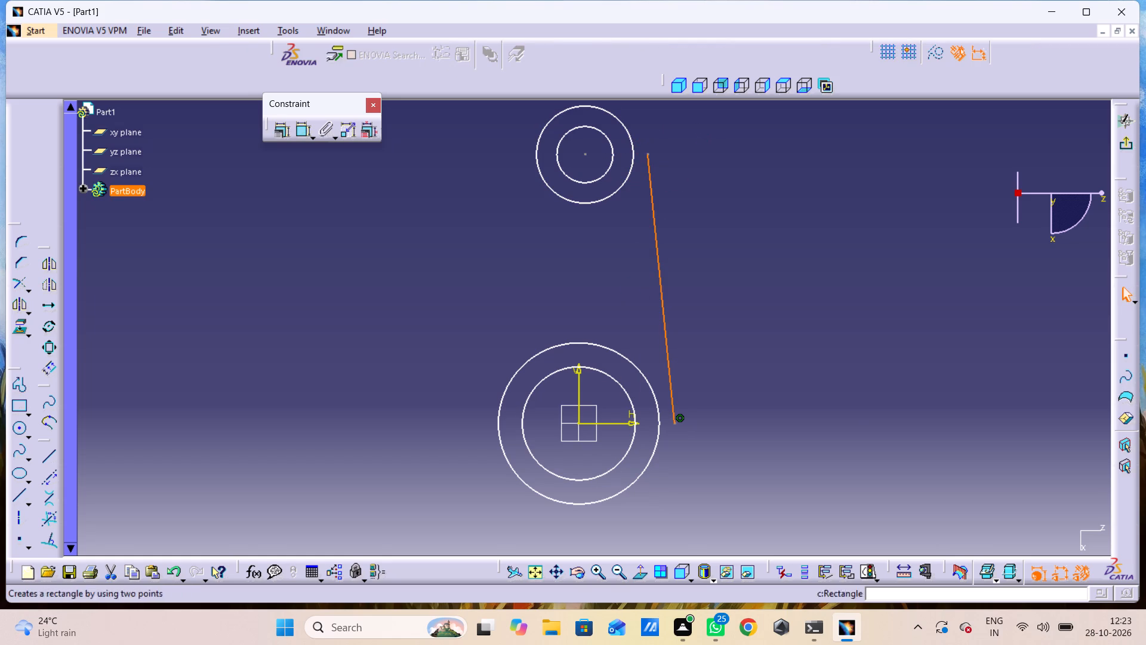
Draw a slanted profile line about 121 mm long on the negative H side, from the H axis to about H -39, V 121 mm.
double_click(13, 380)
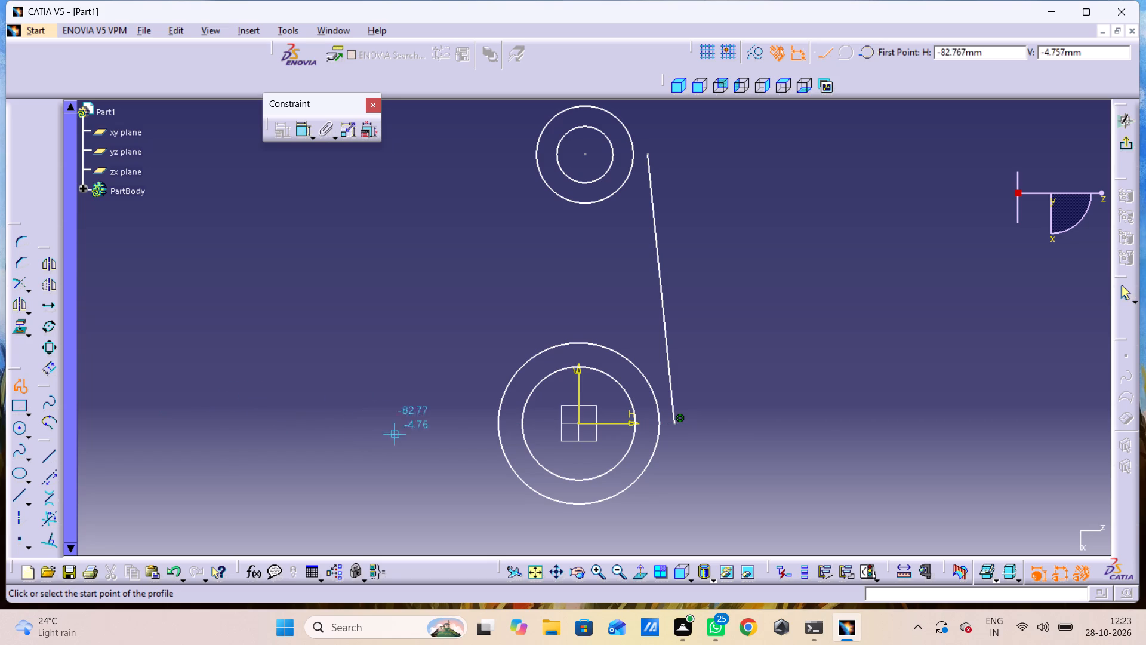
click(482, 420)
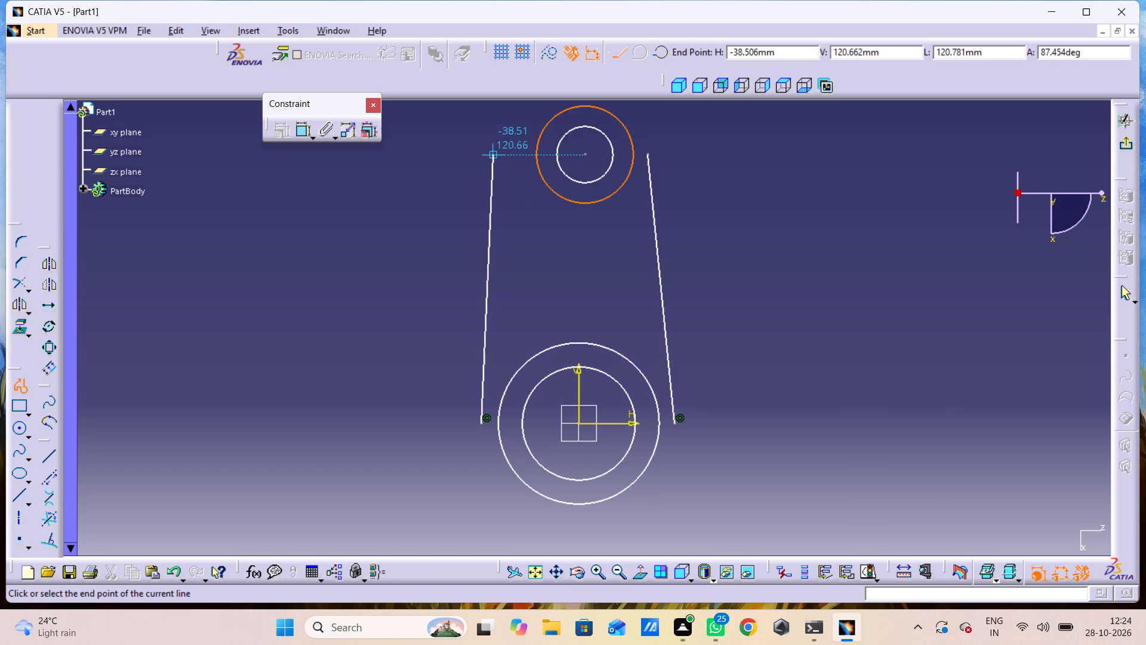
click(493, 156)
key(Escape)
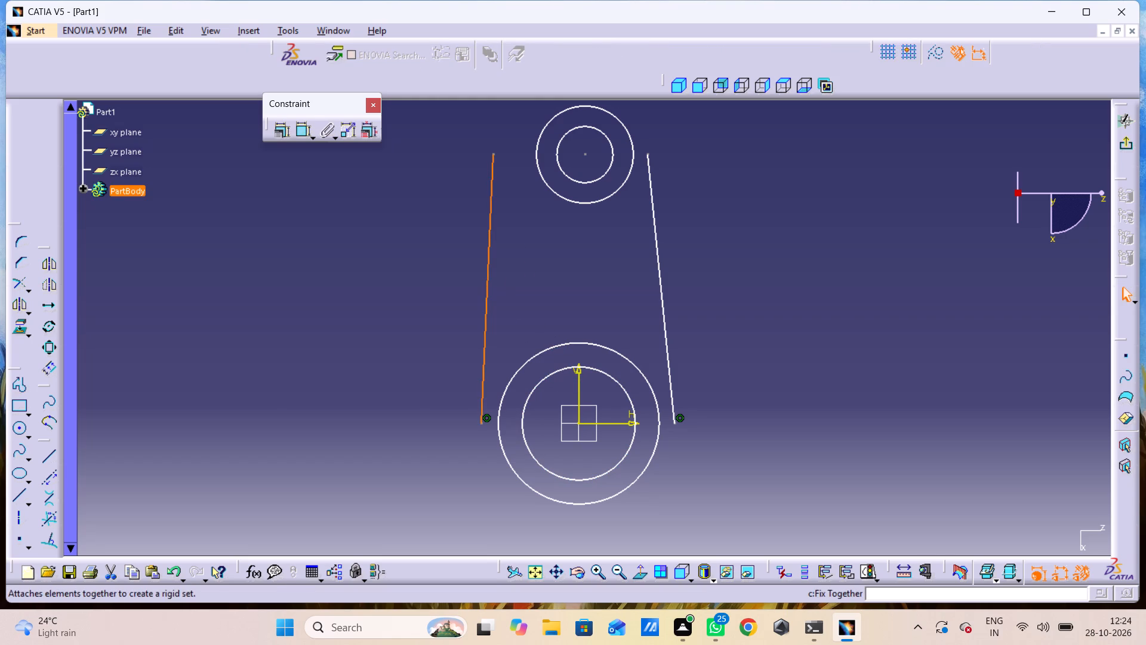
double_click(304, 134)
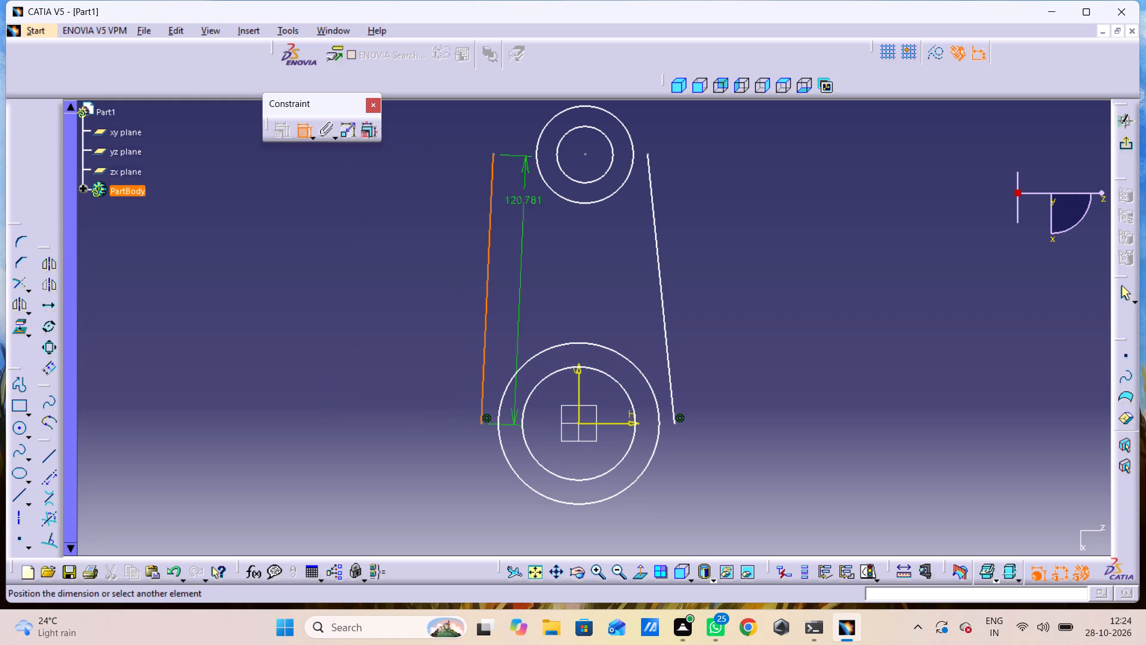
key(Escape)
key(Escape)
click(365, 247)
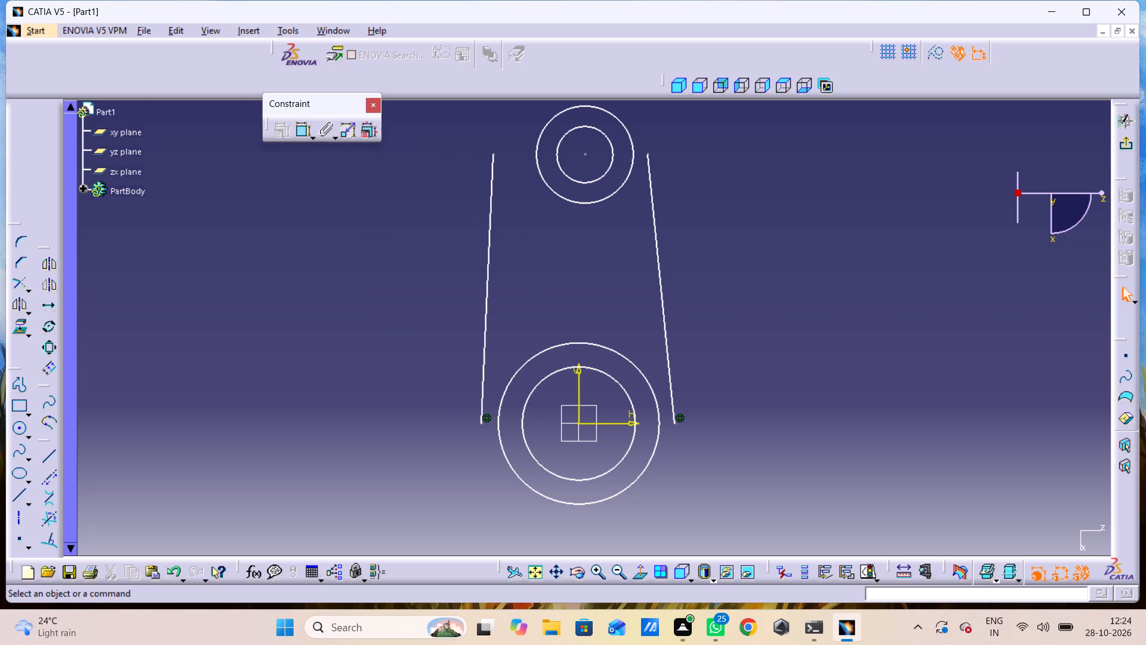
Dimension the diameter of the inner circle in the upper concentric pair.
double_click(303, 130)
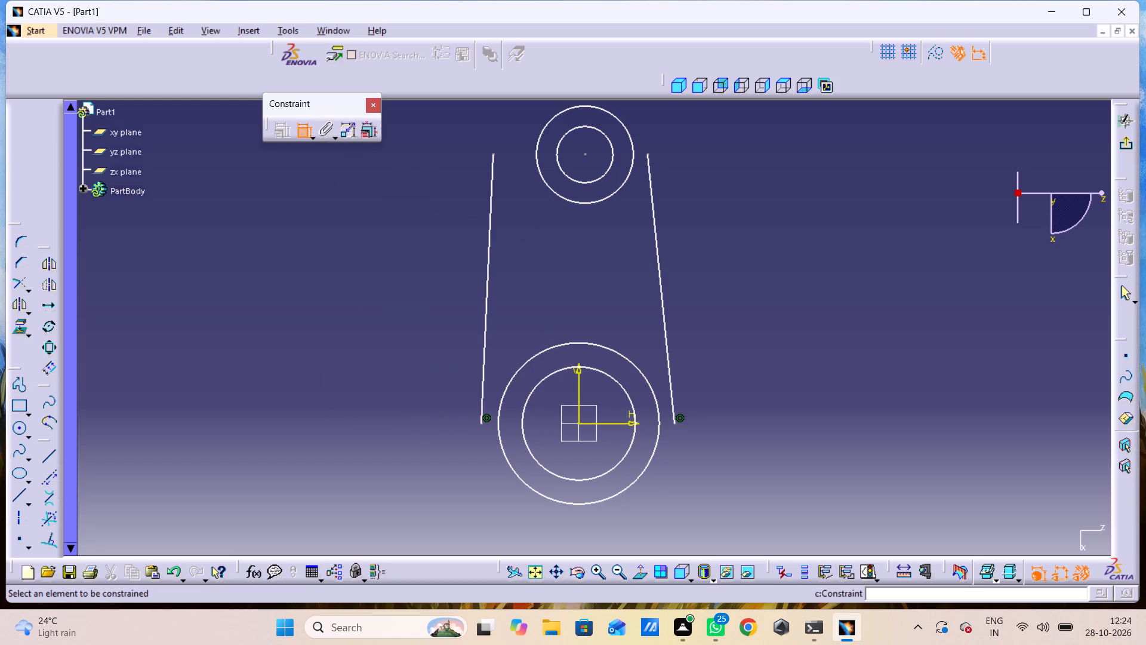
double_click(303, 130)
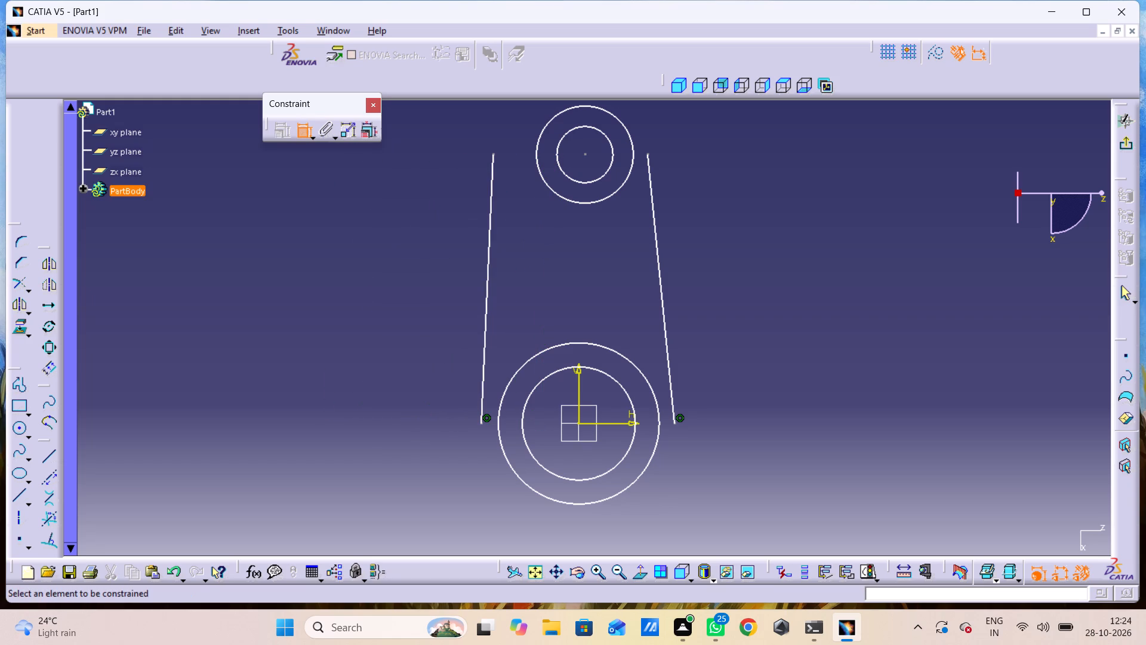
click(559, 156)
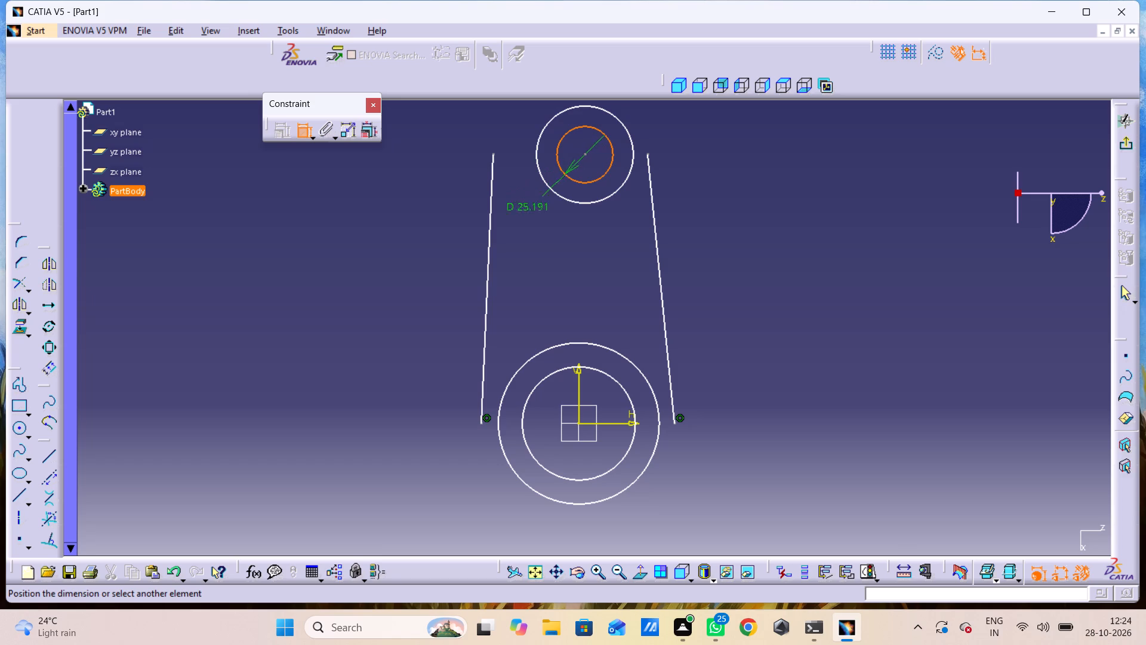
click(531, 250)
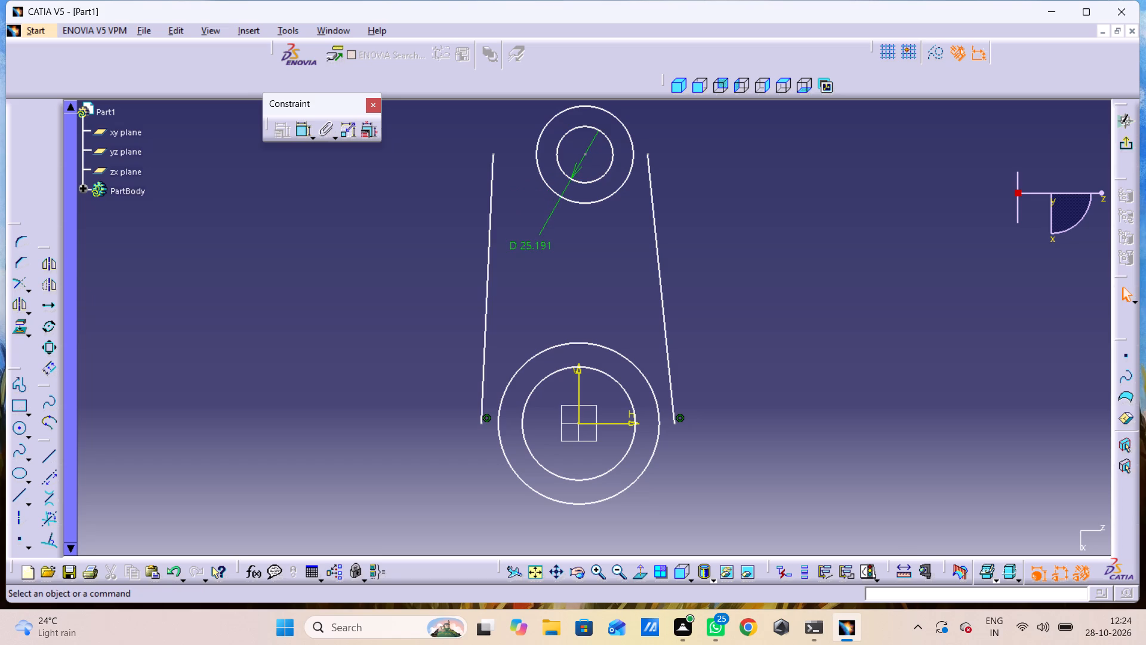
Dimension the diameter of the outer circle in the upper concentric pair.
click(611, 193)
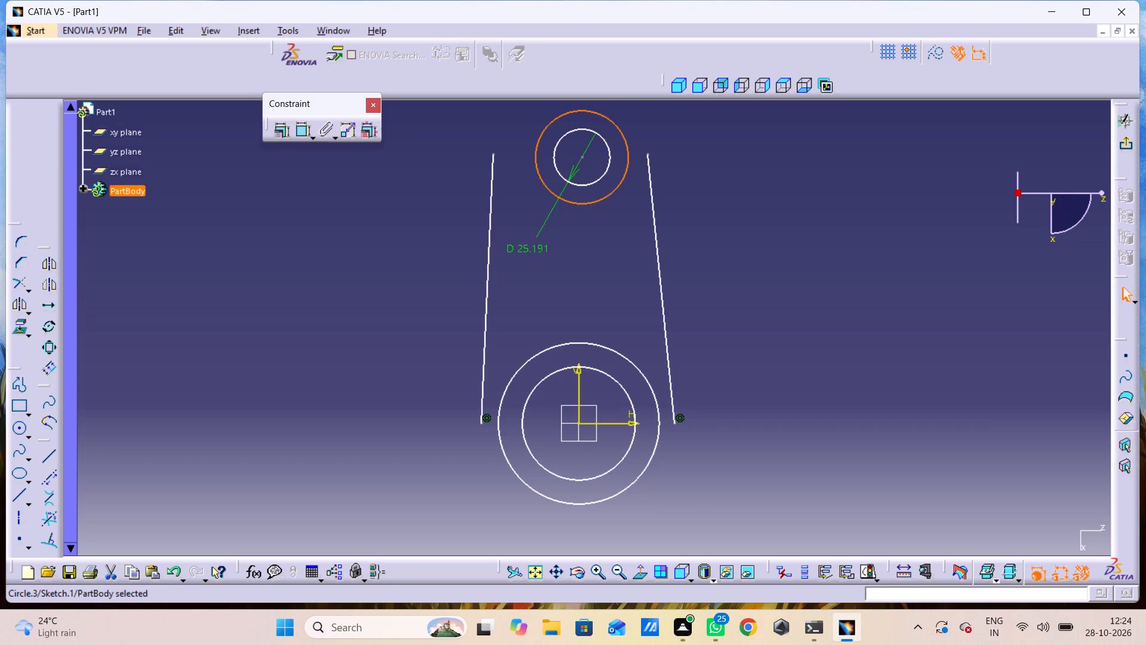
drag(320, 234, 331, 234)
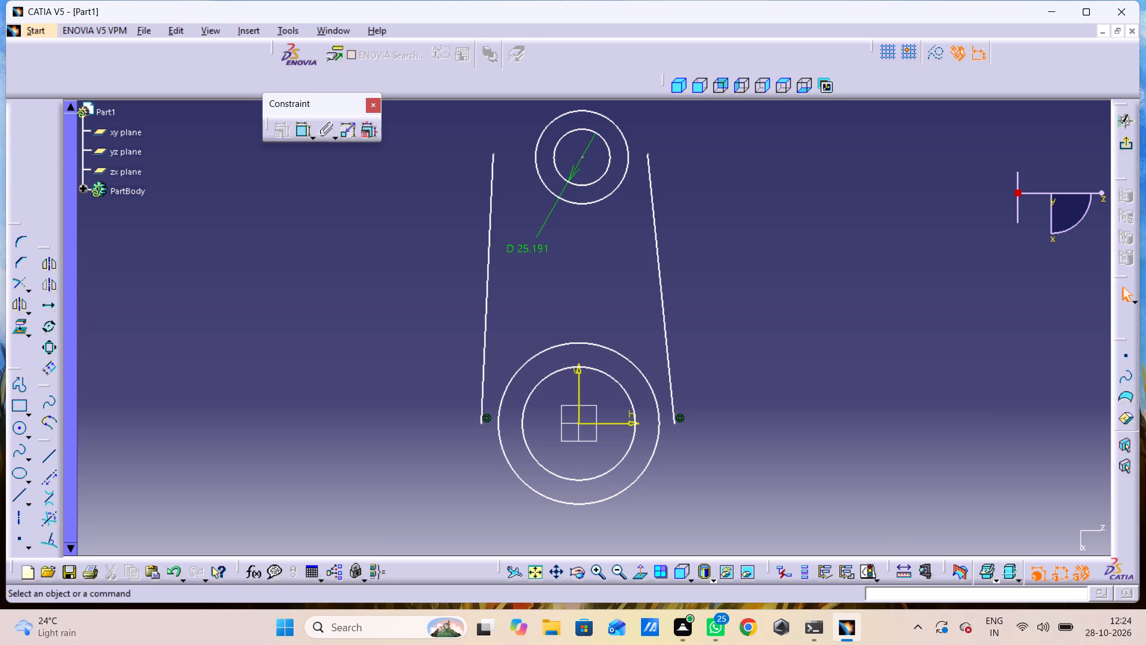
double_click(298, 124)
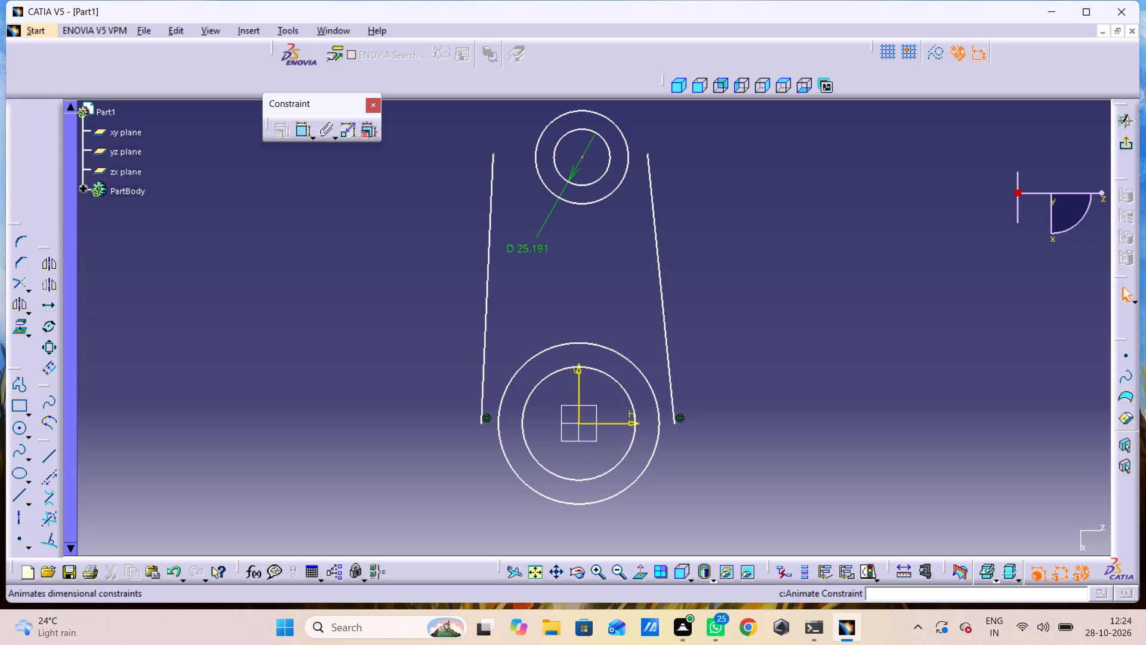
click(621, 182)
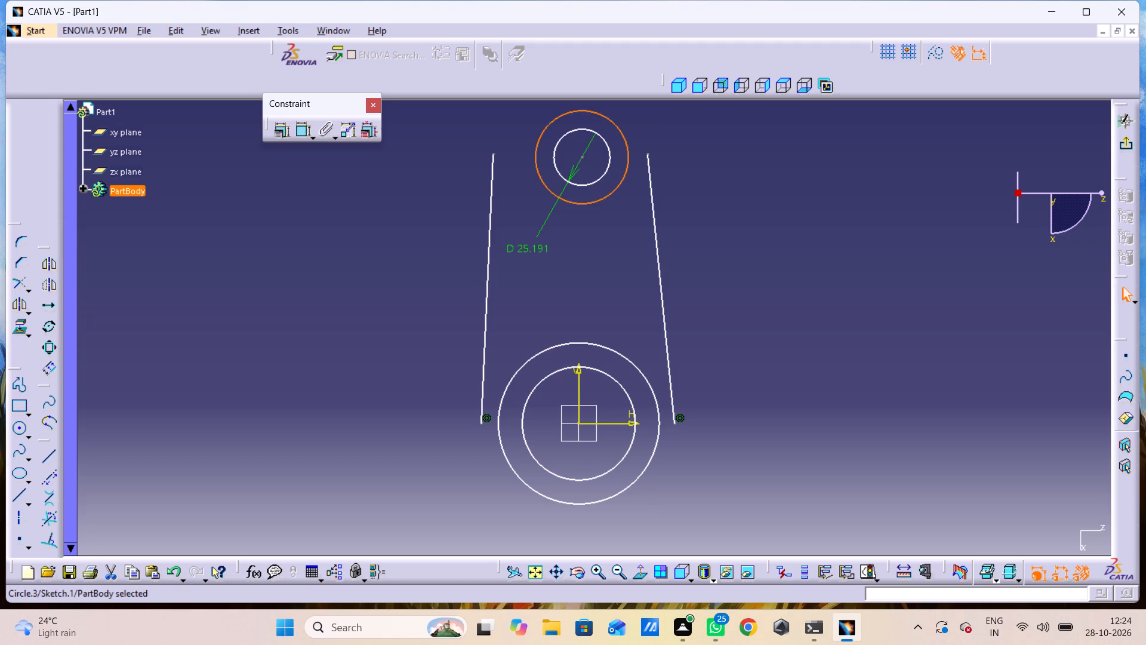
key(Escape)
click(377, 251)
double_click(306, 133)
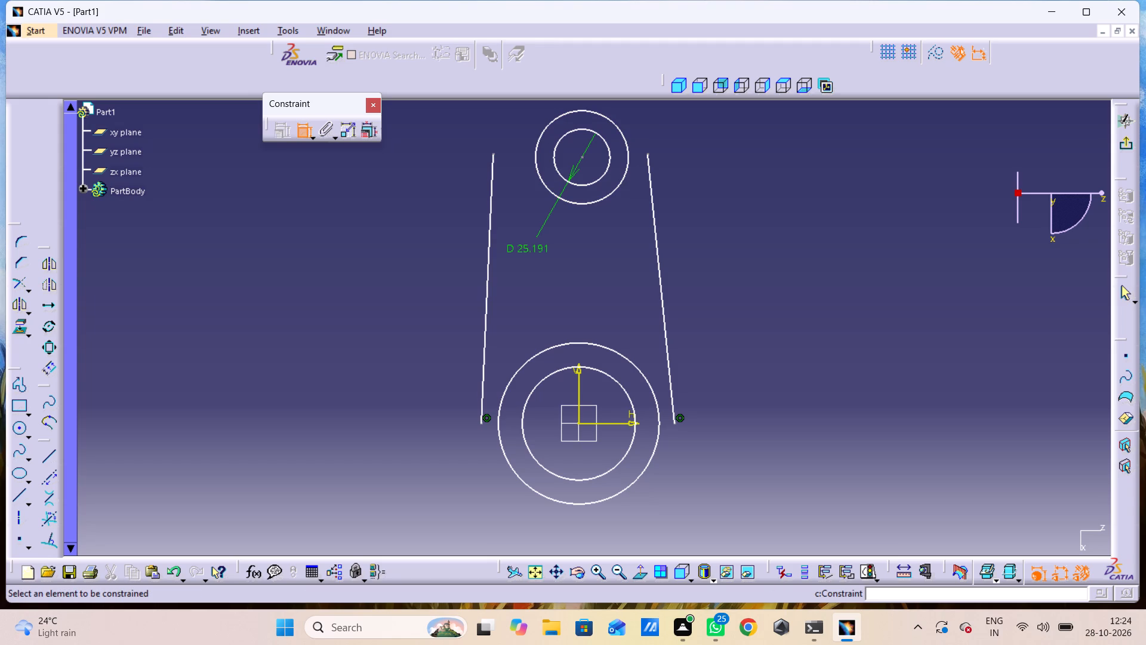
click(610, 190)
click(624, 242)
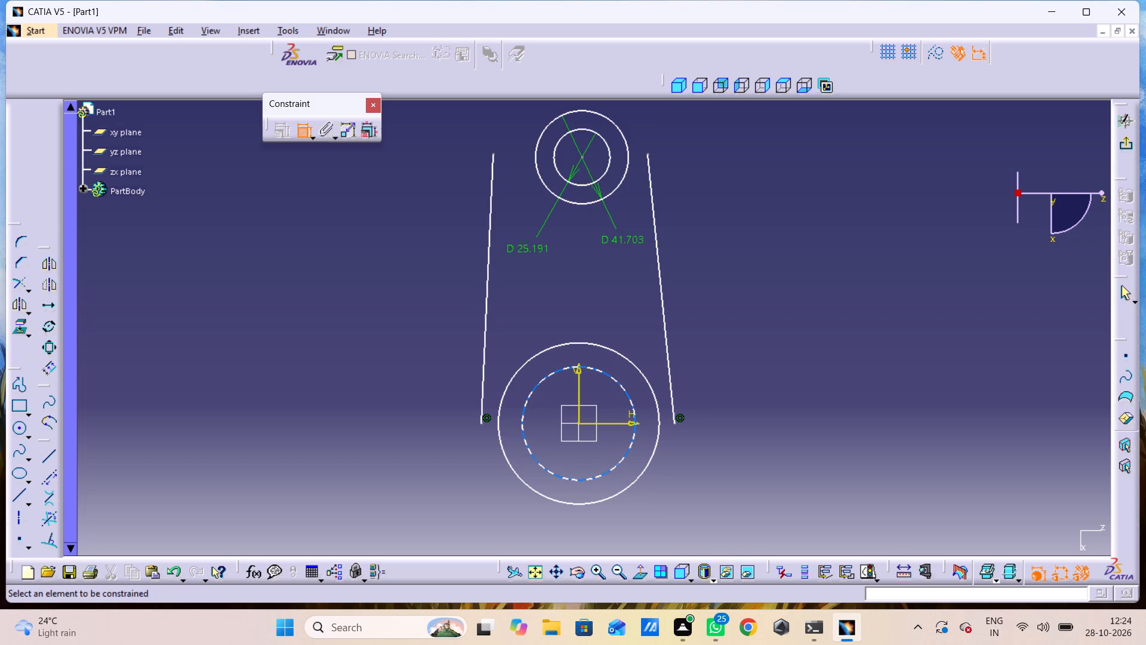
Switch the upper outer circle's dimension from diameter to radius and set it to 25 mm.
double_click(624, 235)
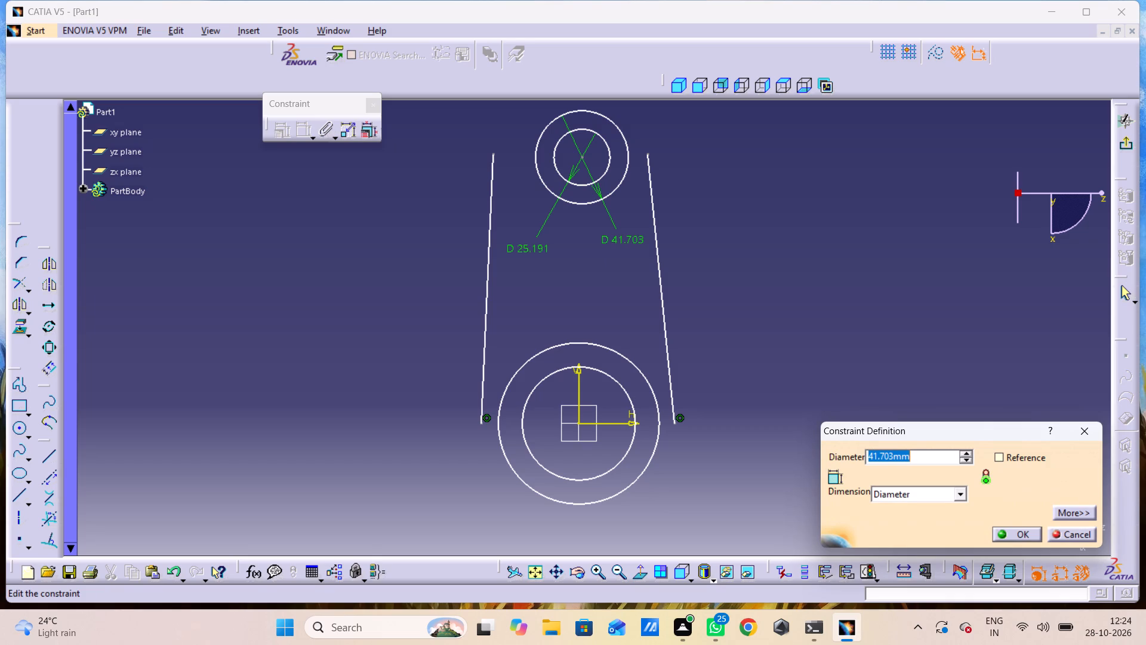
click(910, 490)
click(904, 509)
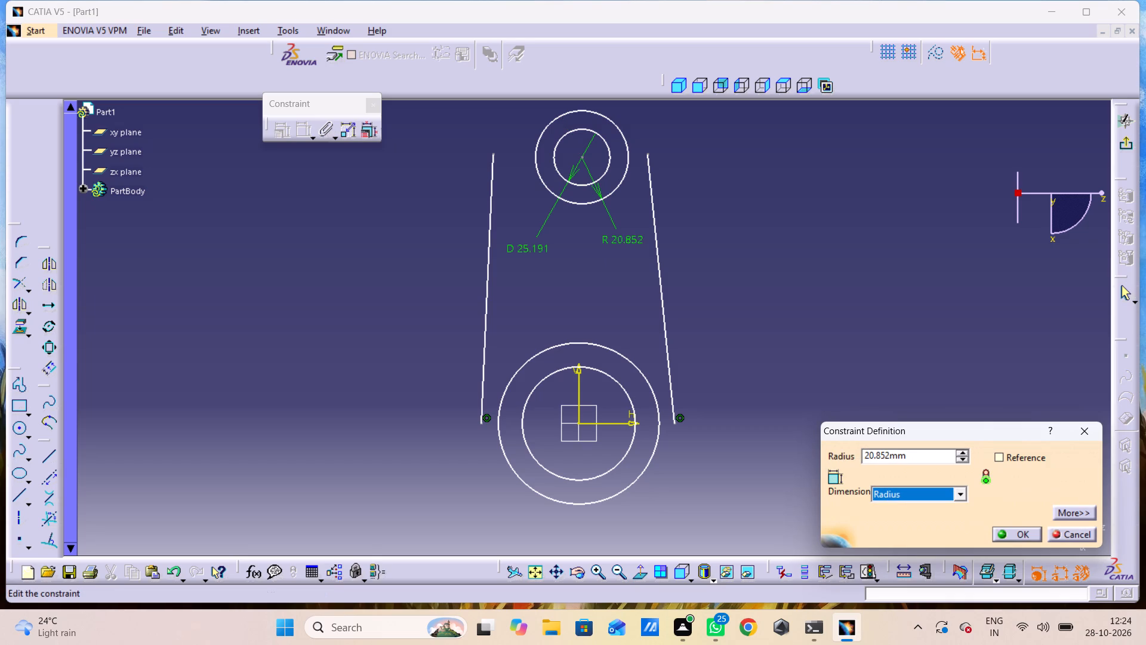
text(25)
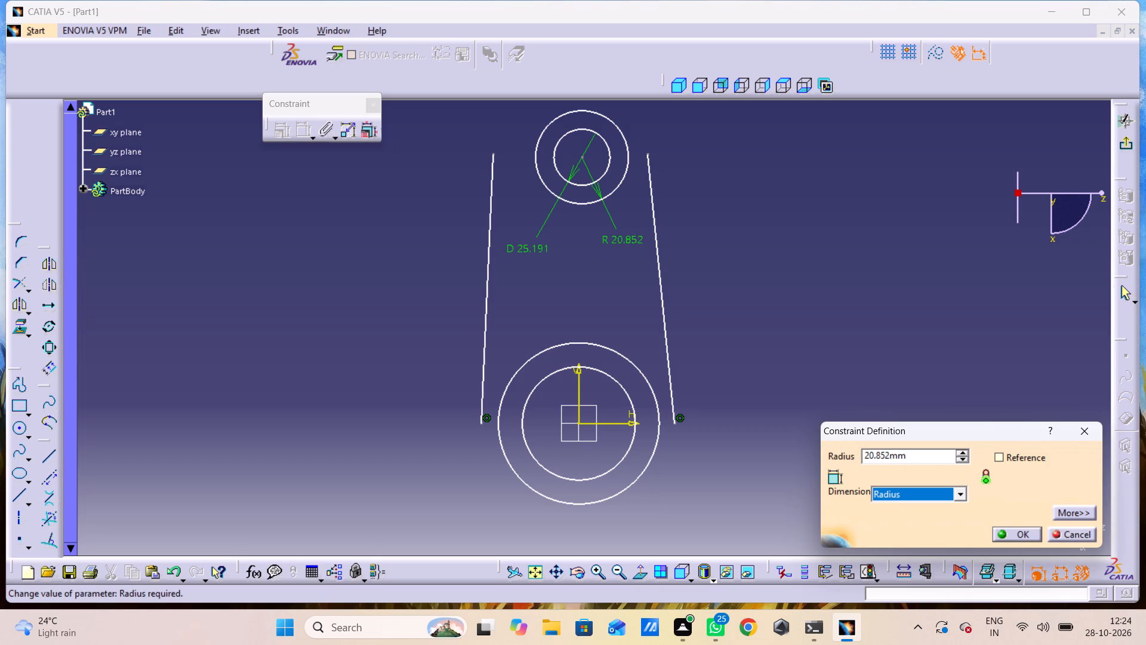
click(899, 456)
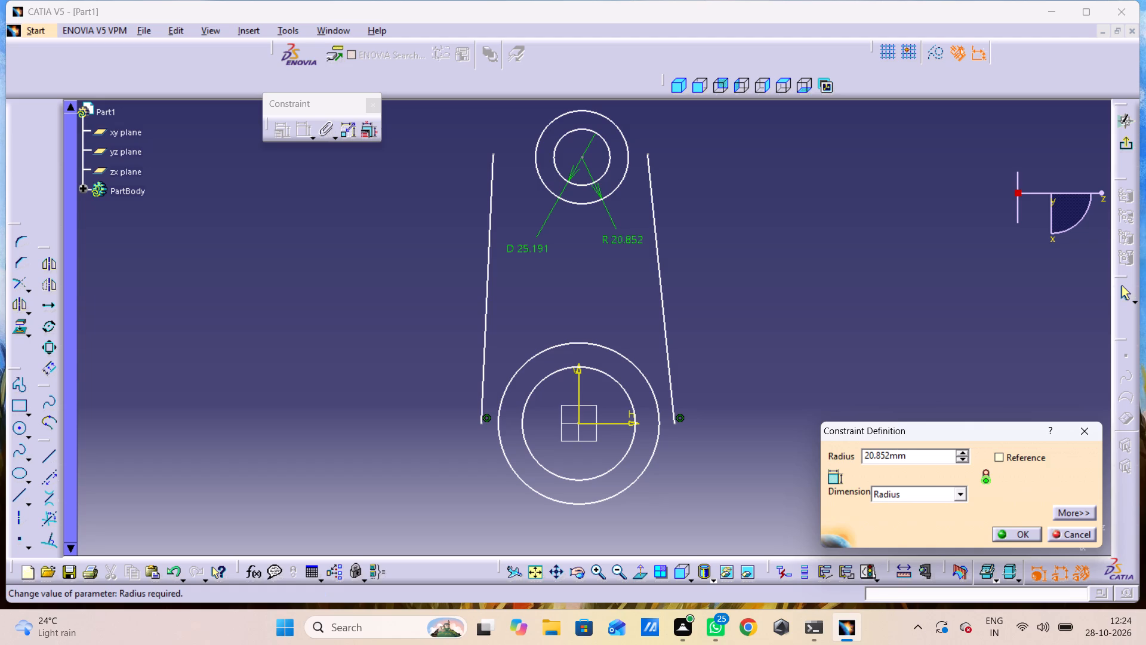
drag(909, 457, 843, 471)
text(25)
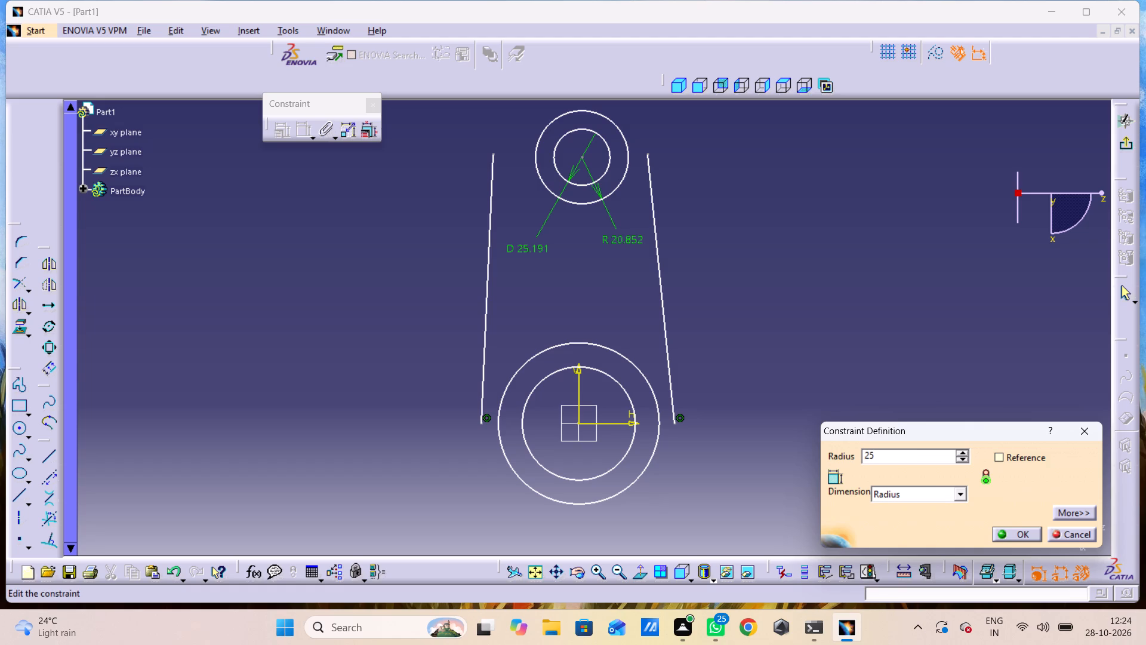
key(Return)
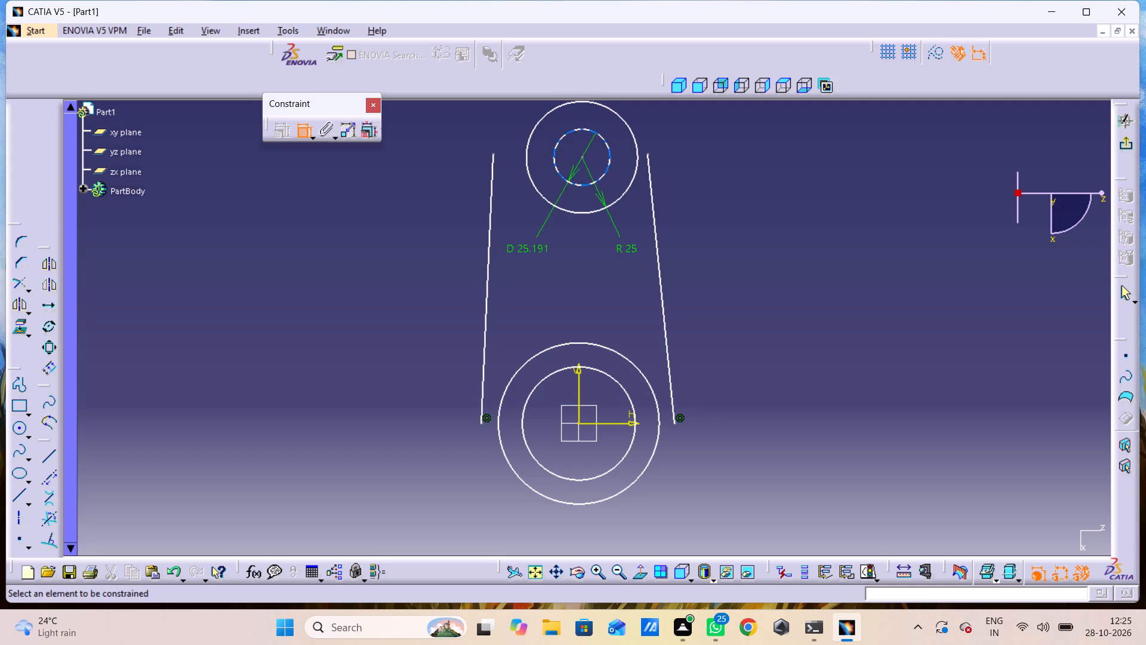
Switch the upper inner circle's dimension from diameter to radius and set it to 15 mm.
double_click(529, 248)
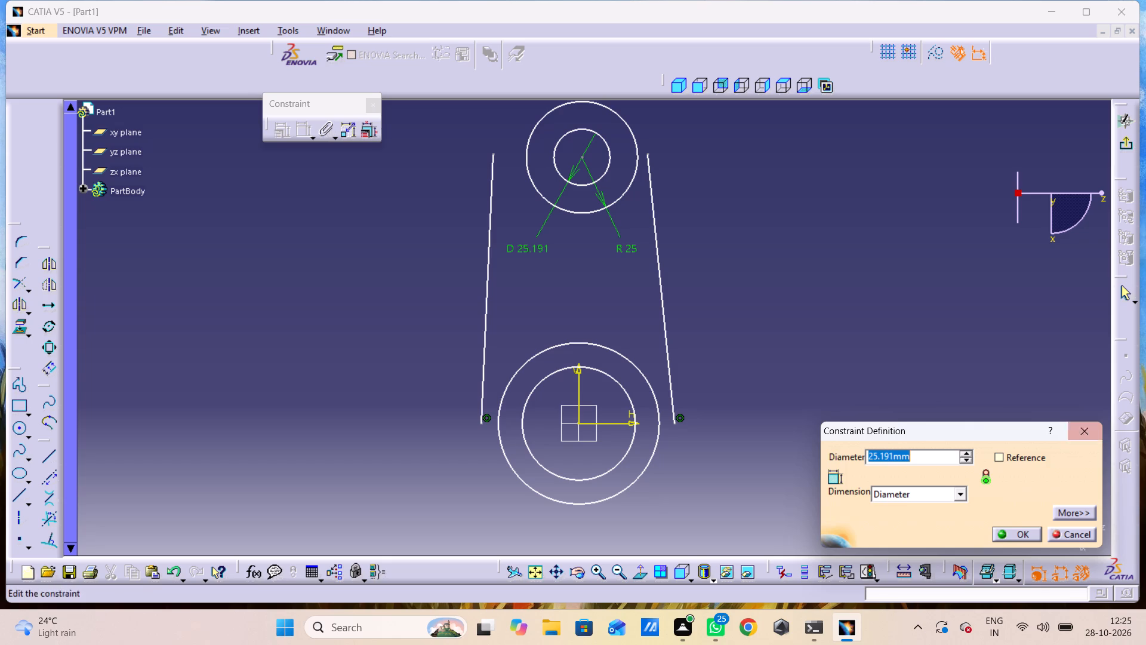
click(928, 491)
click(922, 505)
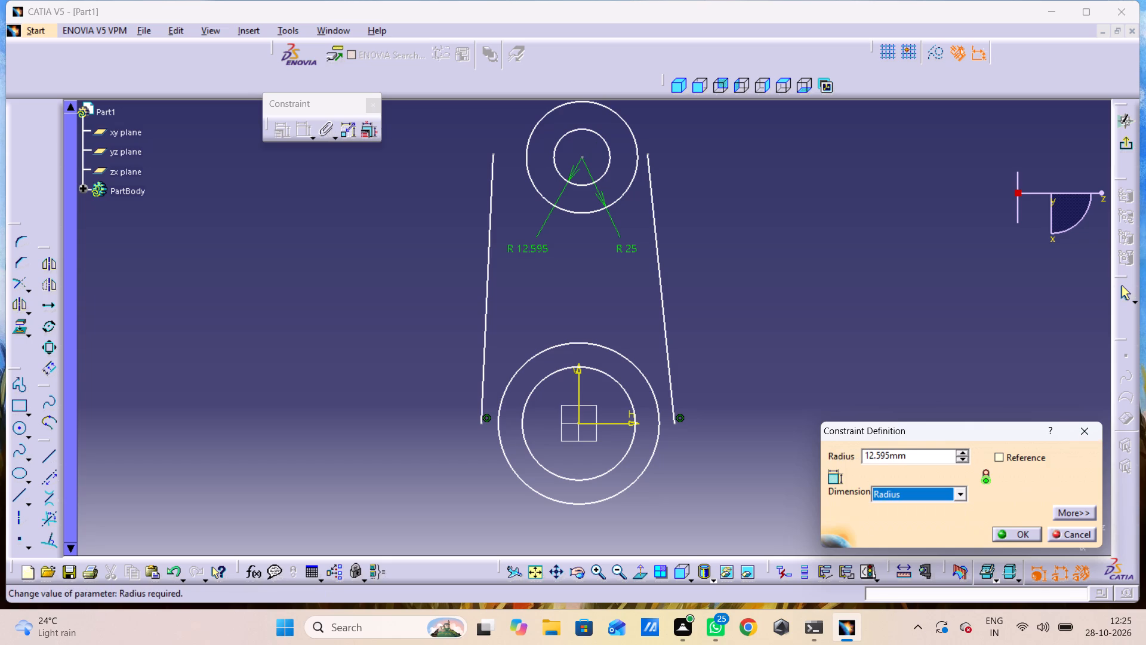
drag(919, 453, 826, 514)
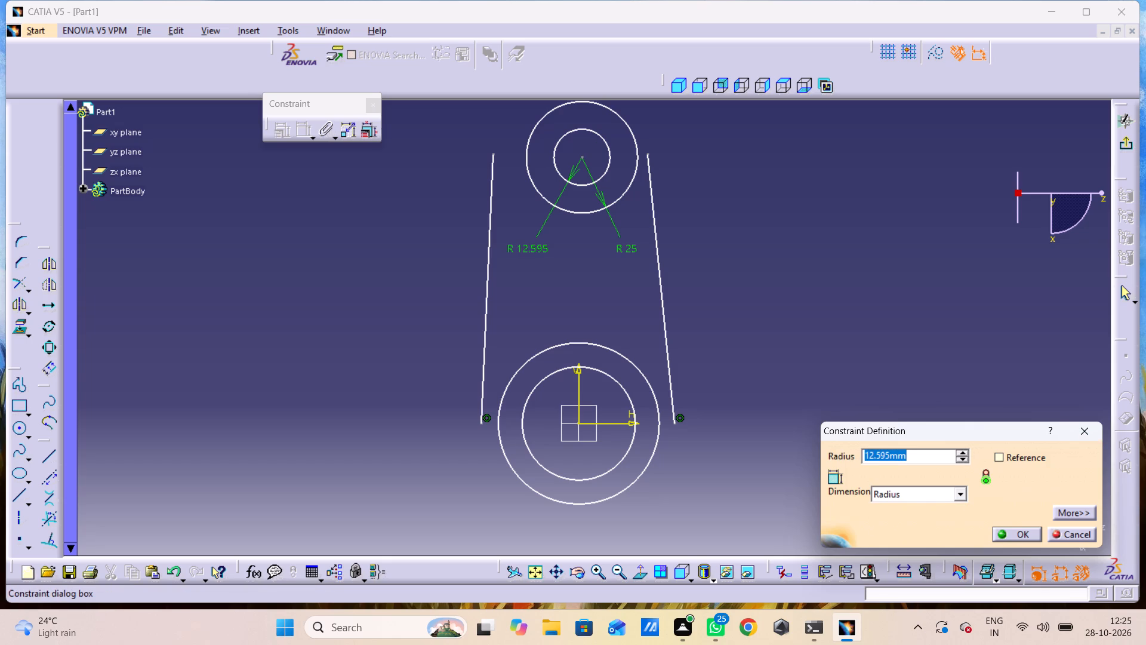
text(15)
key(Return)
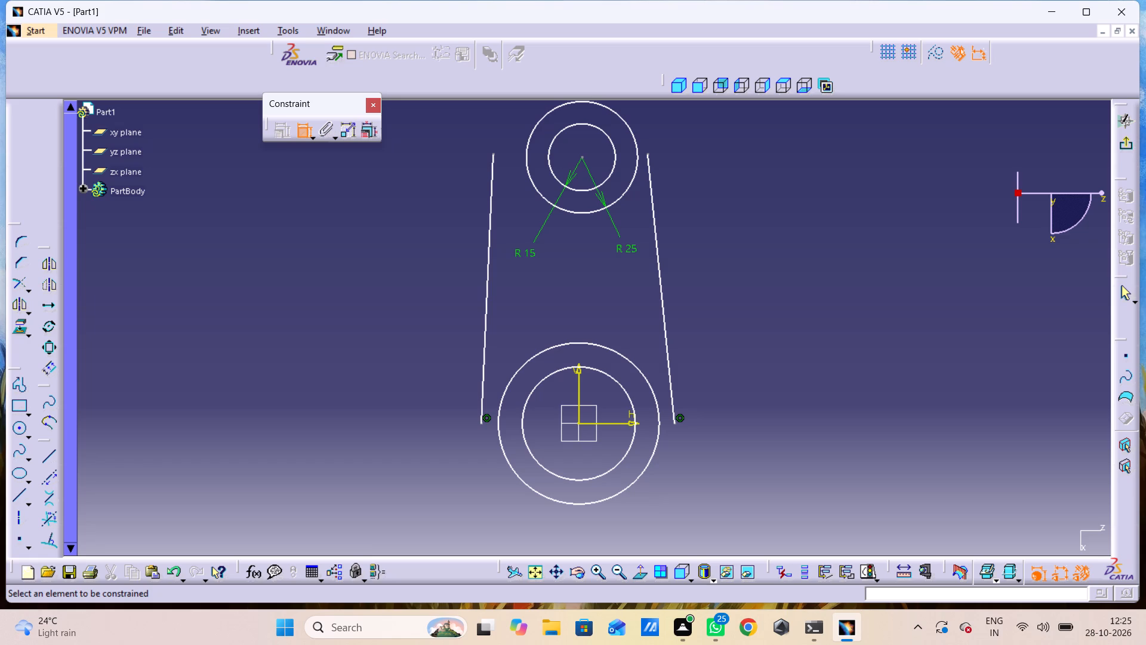
Delete both slanted side lines together with the two radius dimensions on the upper circles.
drag(699, 179, 377, 205)
drag(764, 120, 623, 251)
drag(623, 251, 529, 276)
drag(697, 164, 540, 254)
drag(540, 254, 428, 295)
click(432, 259)
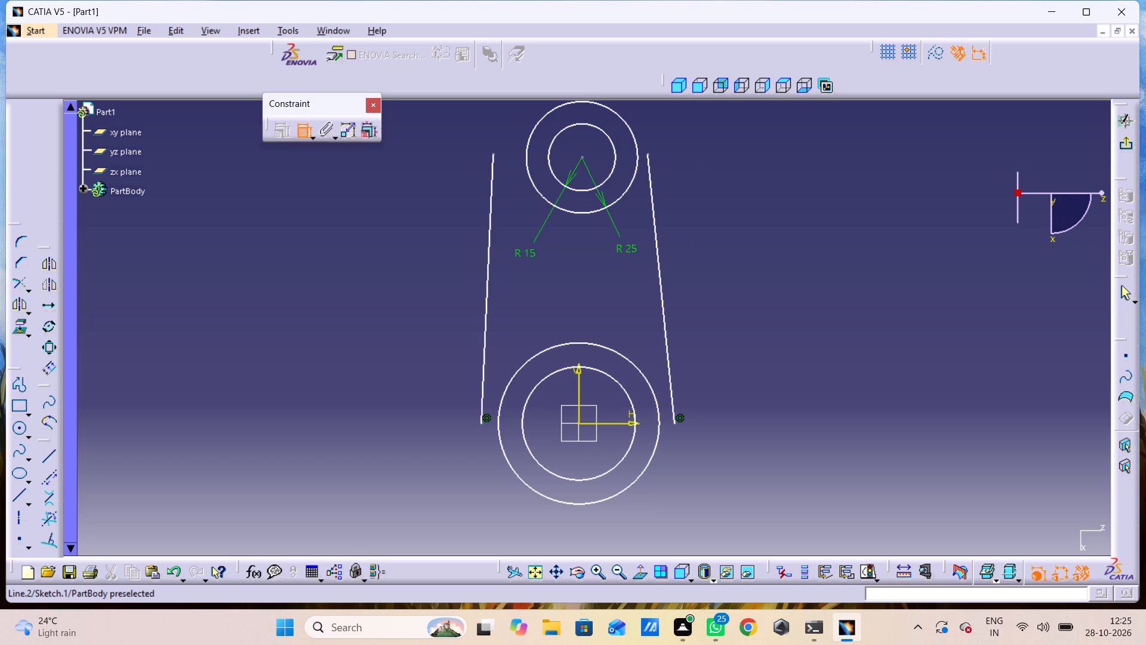
key(Escape)
key(Escape)
drag(710, 142, 699, 178)
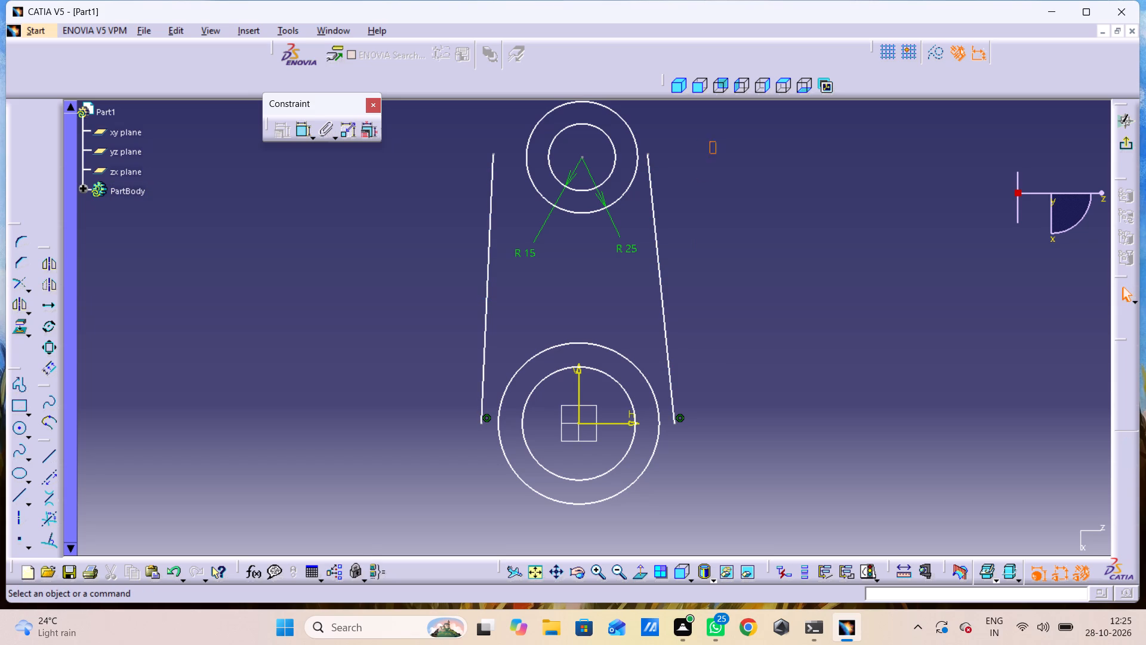
drag(699, 178, 411, 320)
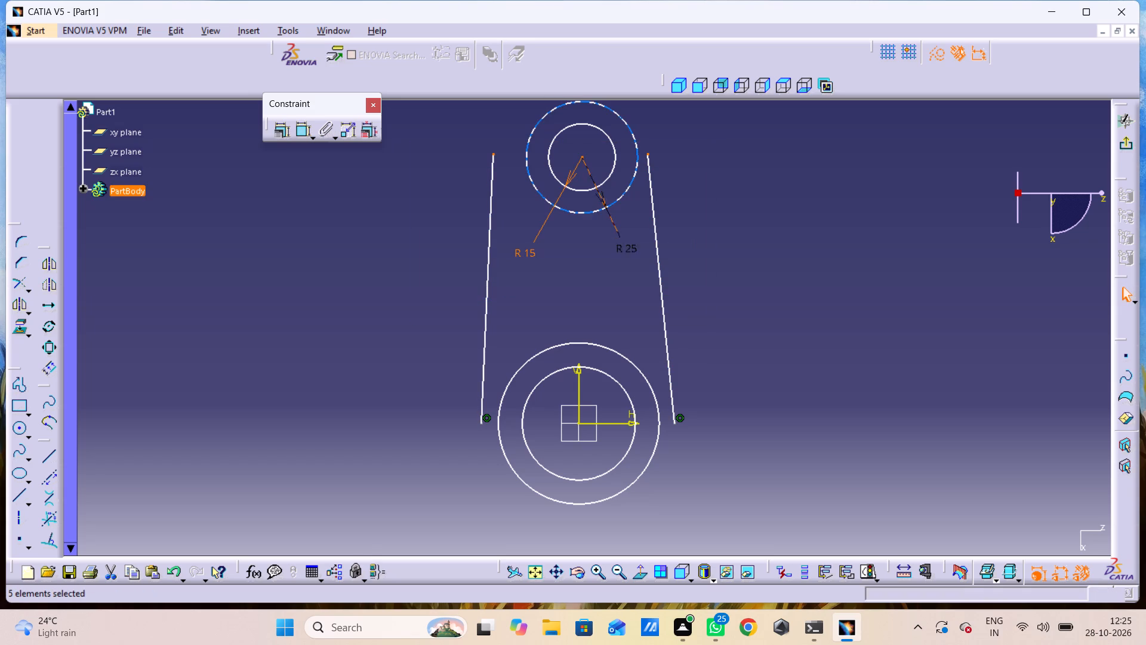
key(Delete)
Delete the upper pair of concentric circles, keeping only the pair centred on the origin.
drag(643, 137, 596, 193)
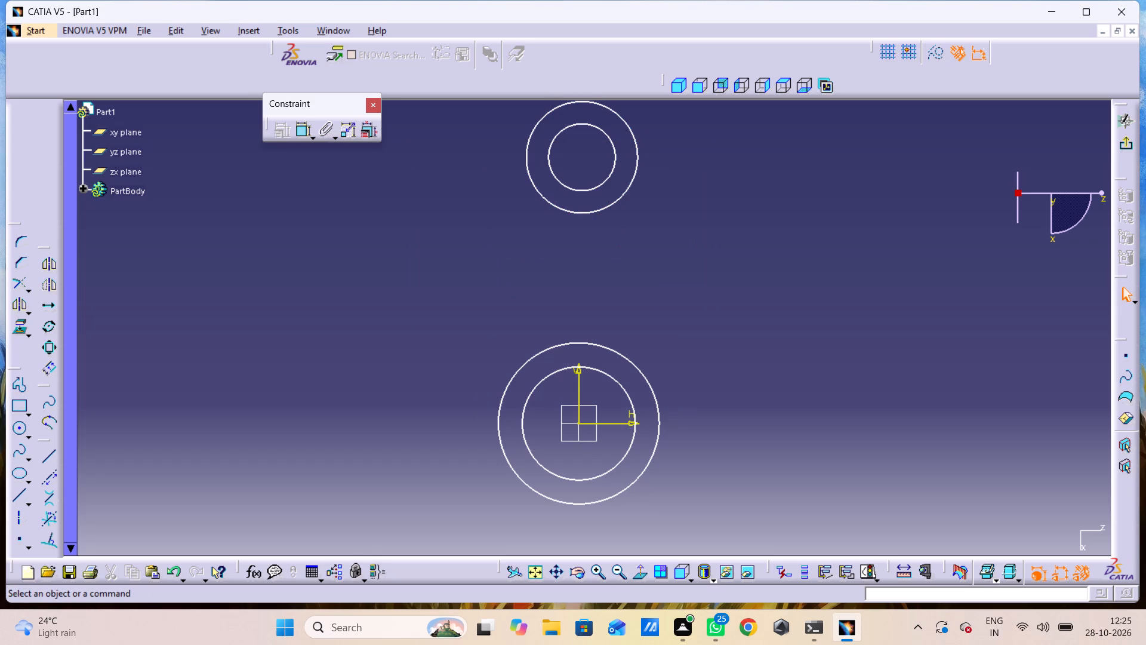
drag(596, 193, 504, 232)
middle_drag(609, 121, 614, 205)
drag(657, 167, 516, 336)
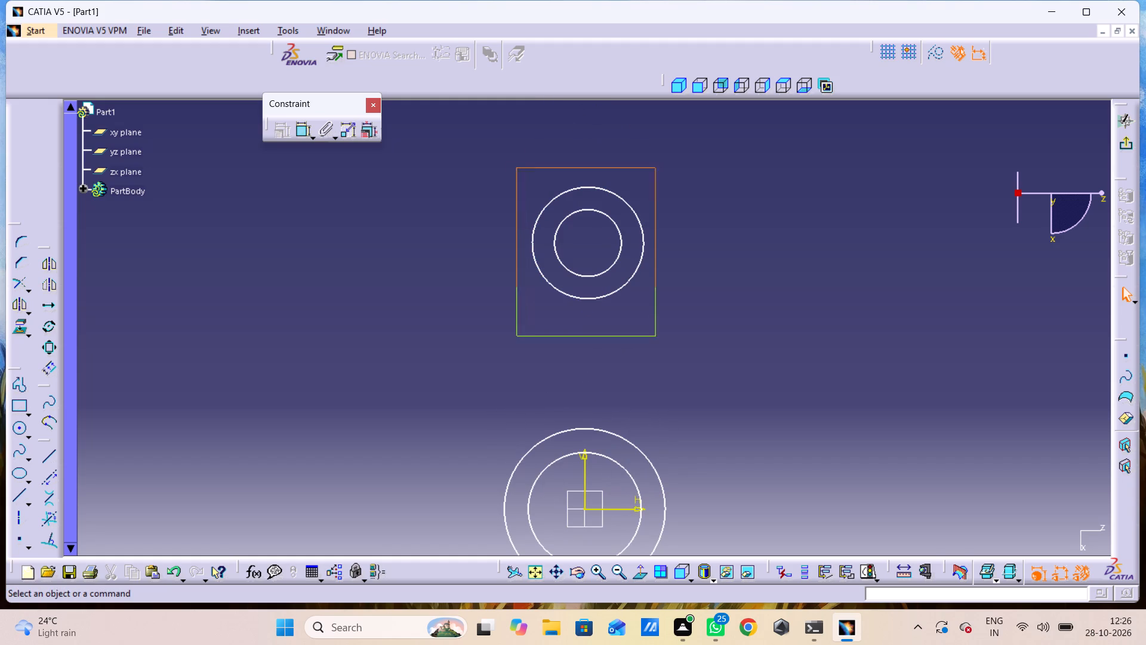
drag(516, 336, 513, 336)
key(Delete)
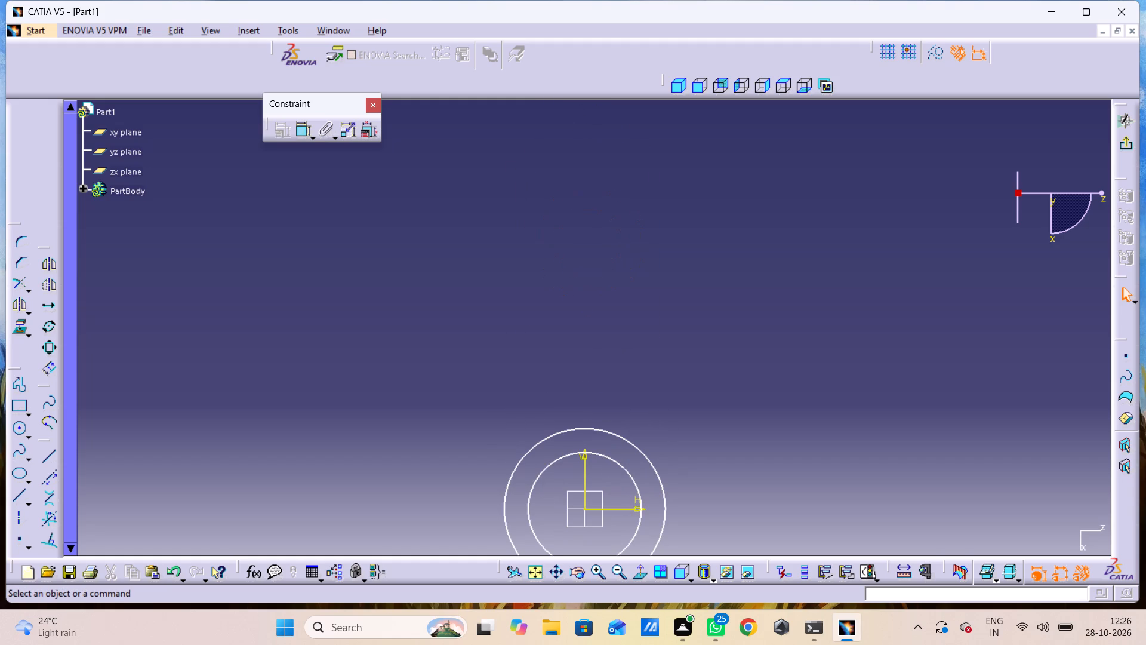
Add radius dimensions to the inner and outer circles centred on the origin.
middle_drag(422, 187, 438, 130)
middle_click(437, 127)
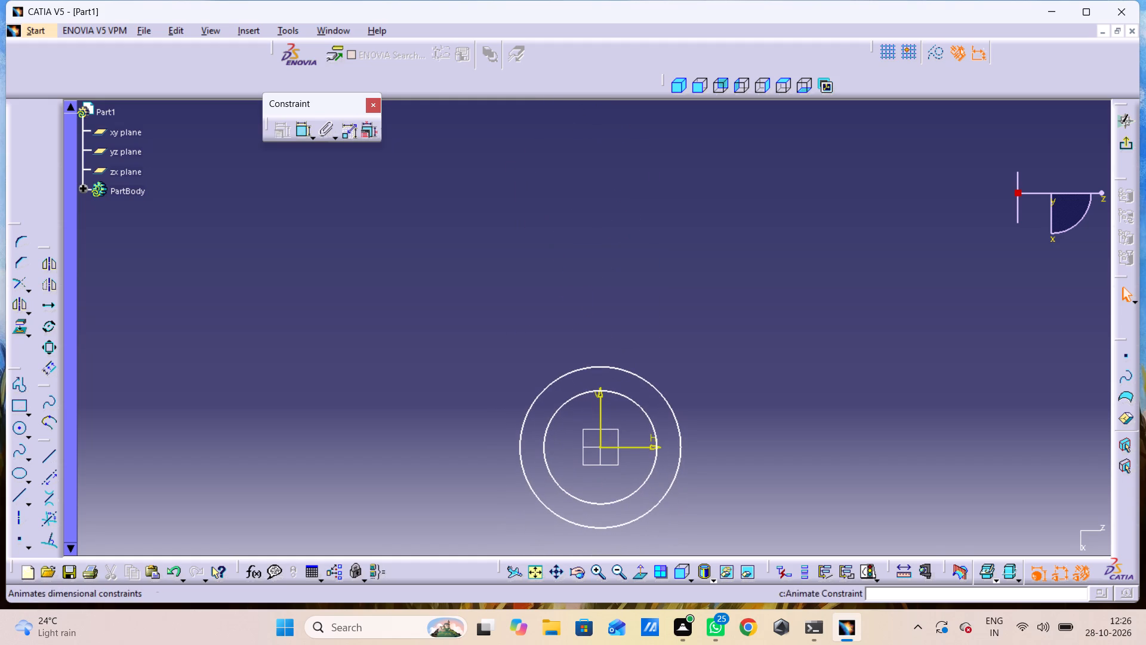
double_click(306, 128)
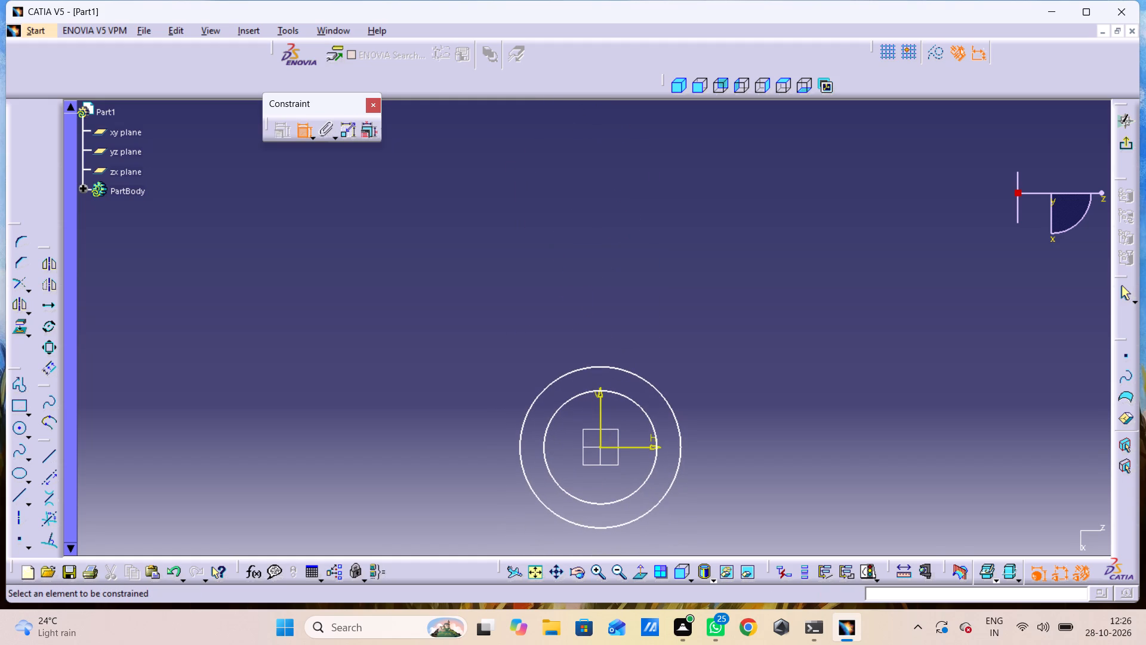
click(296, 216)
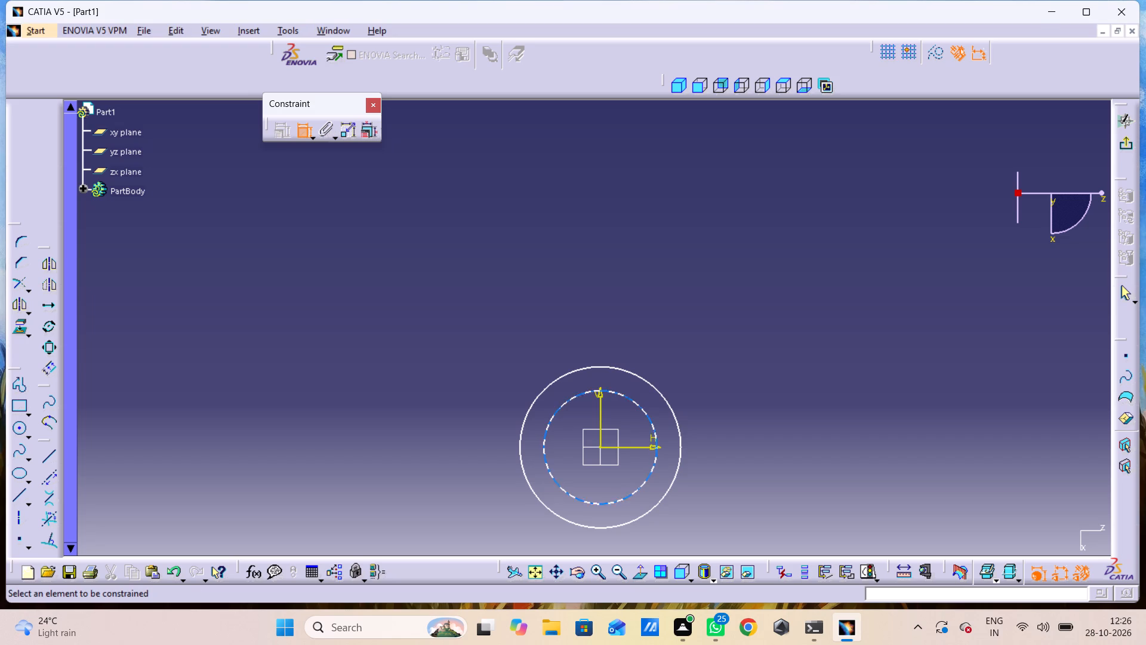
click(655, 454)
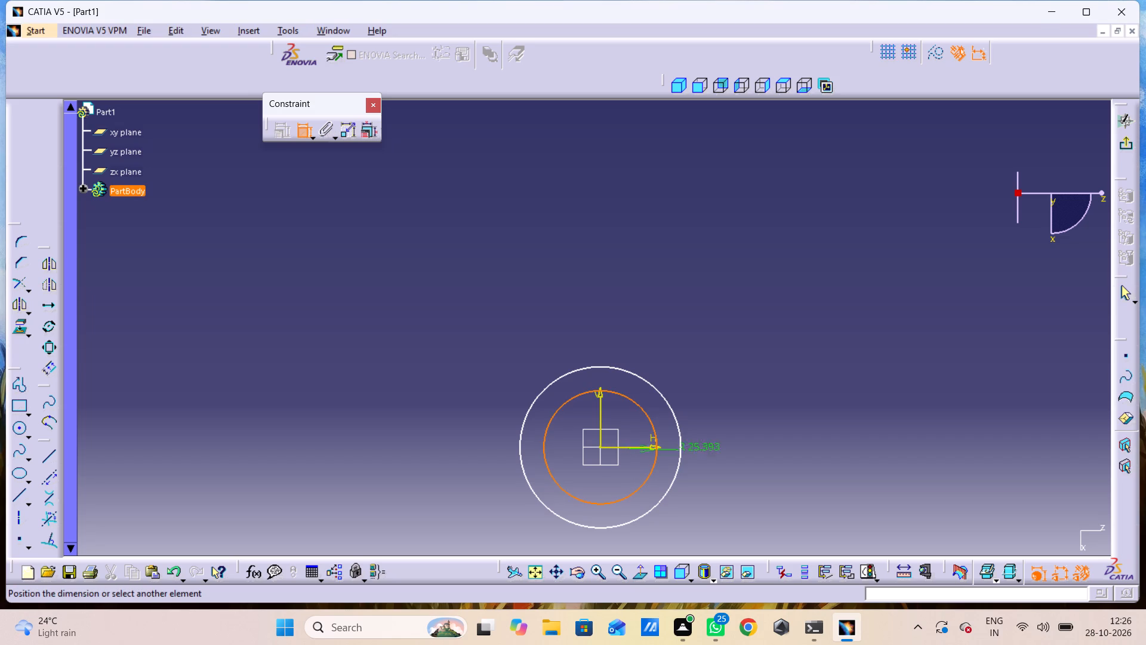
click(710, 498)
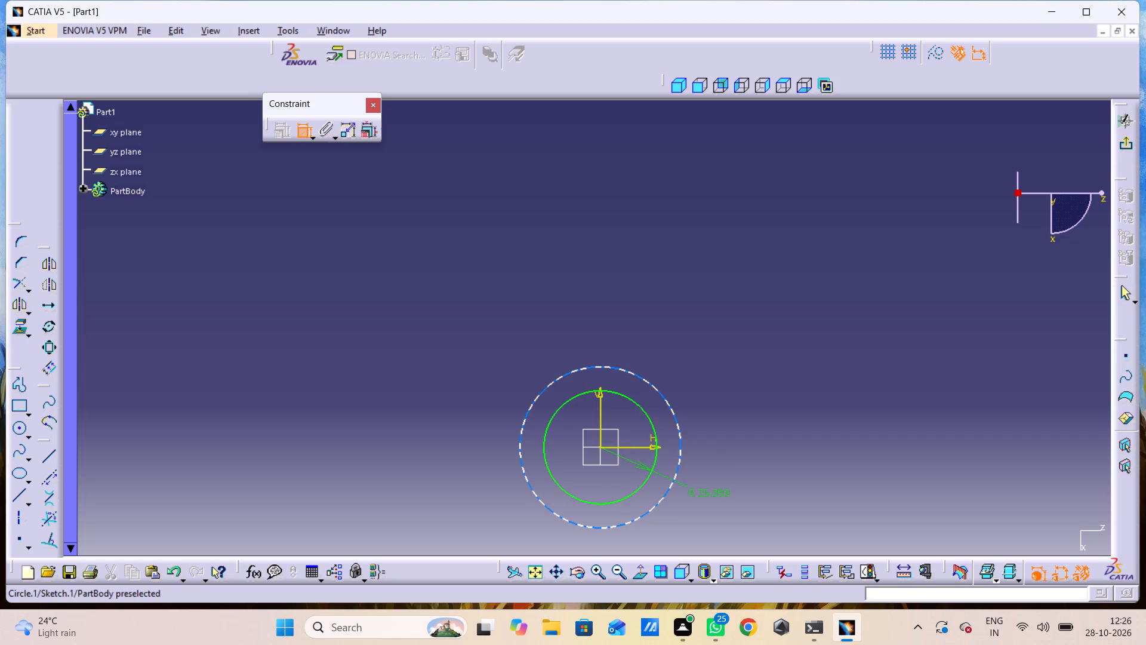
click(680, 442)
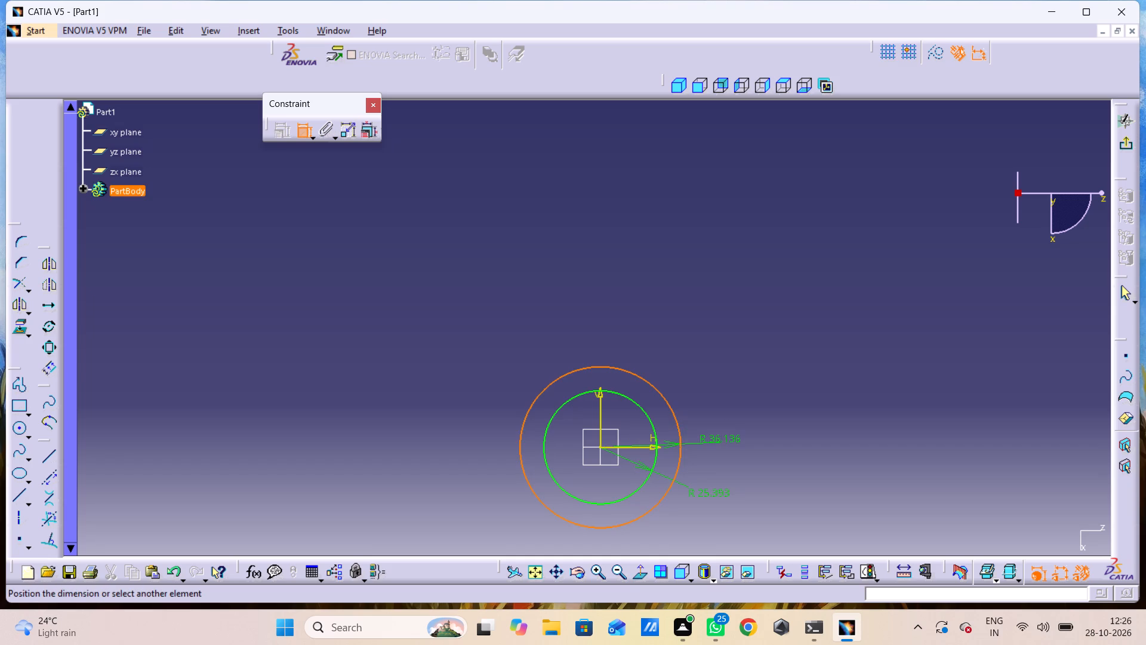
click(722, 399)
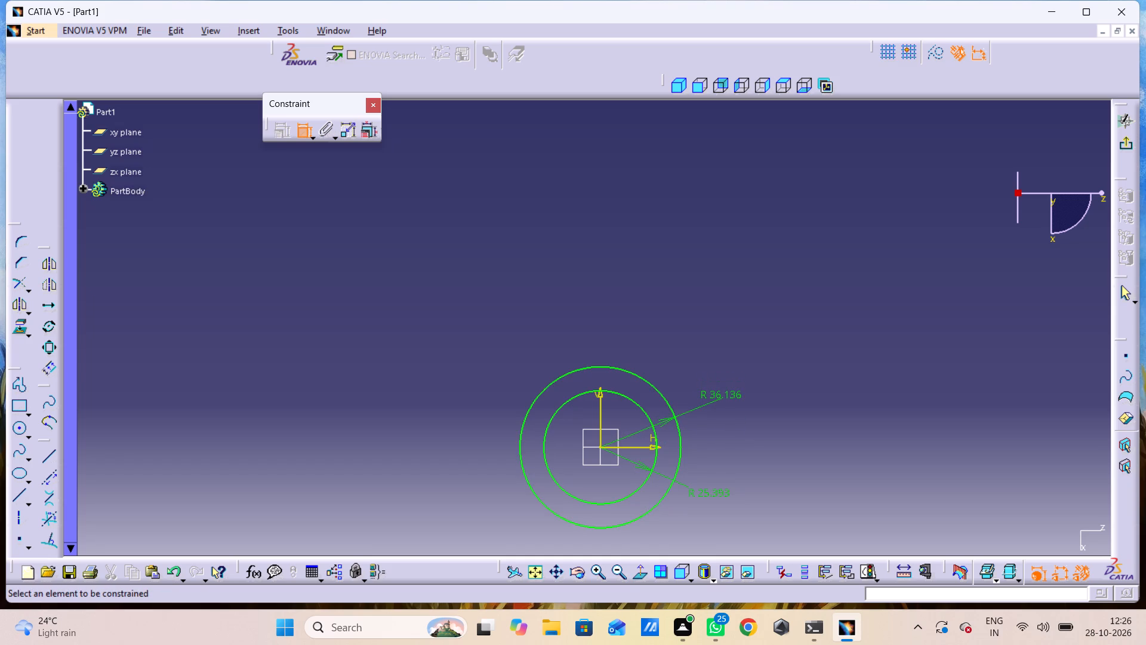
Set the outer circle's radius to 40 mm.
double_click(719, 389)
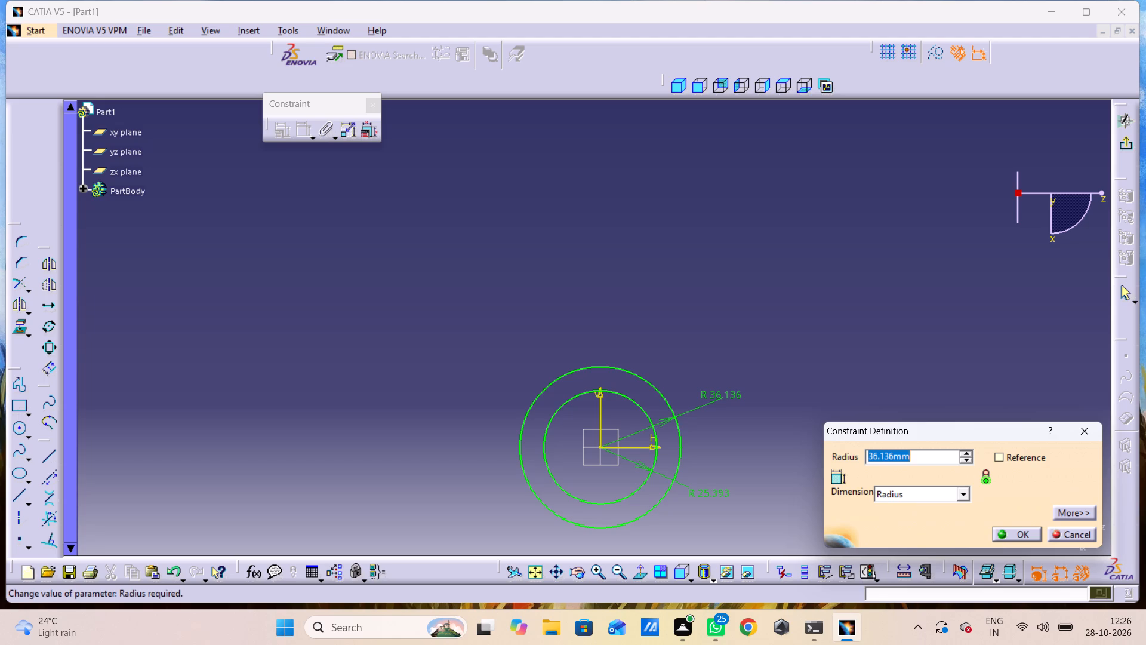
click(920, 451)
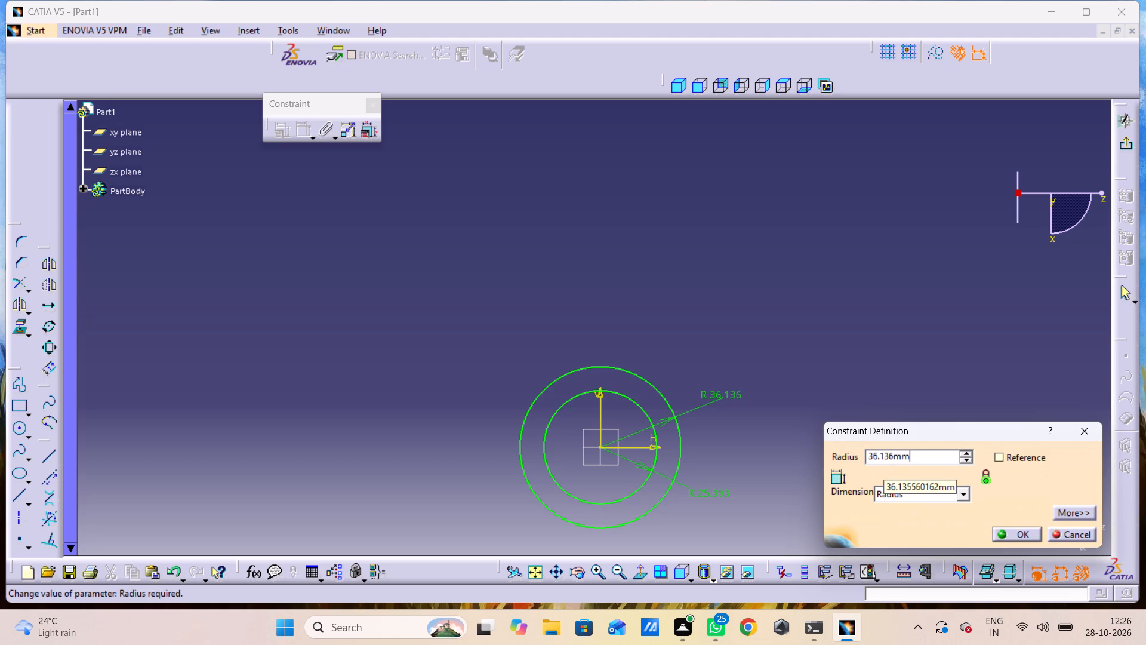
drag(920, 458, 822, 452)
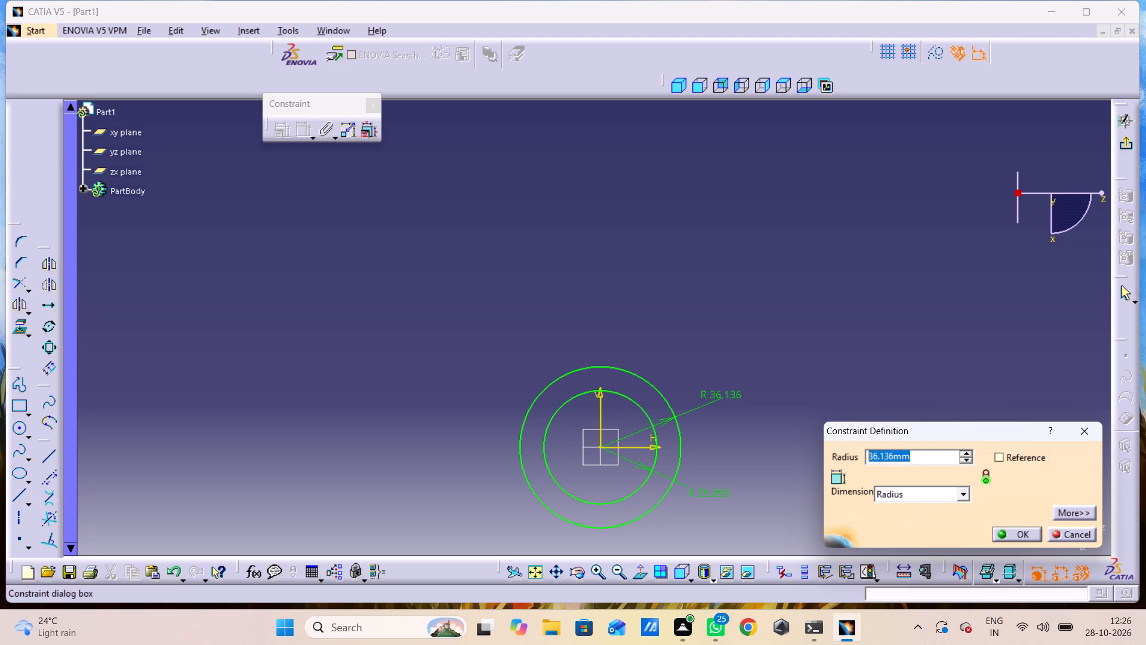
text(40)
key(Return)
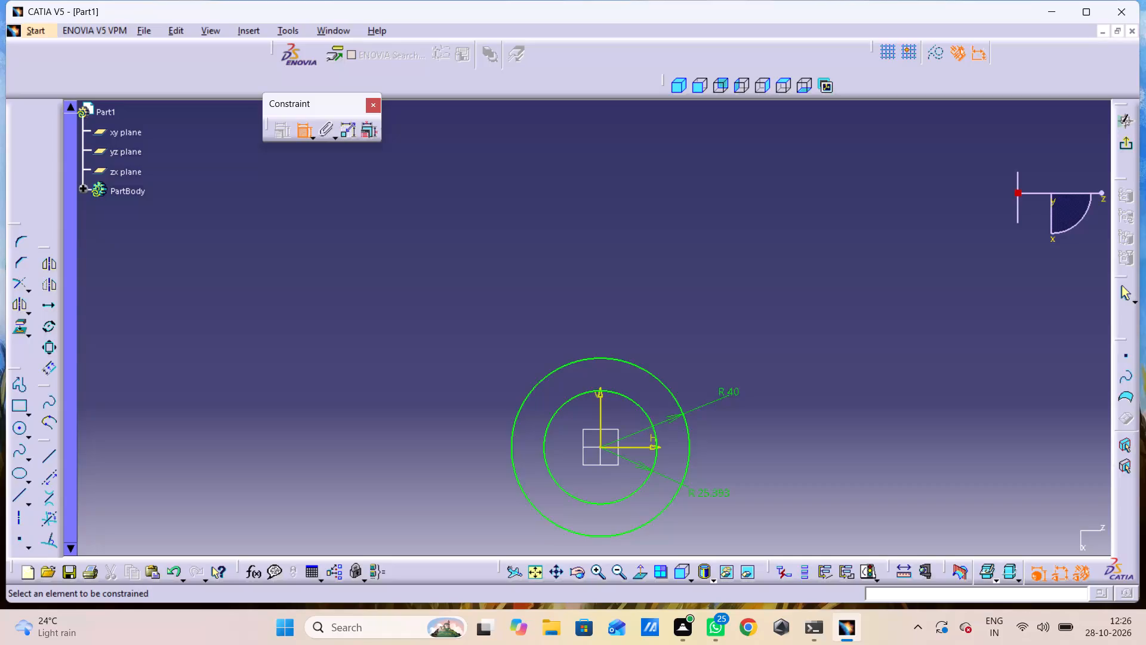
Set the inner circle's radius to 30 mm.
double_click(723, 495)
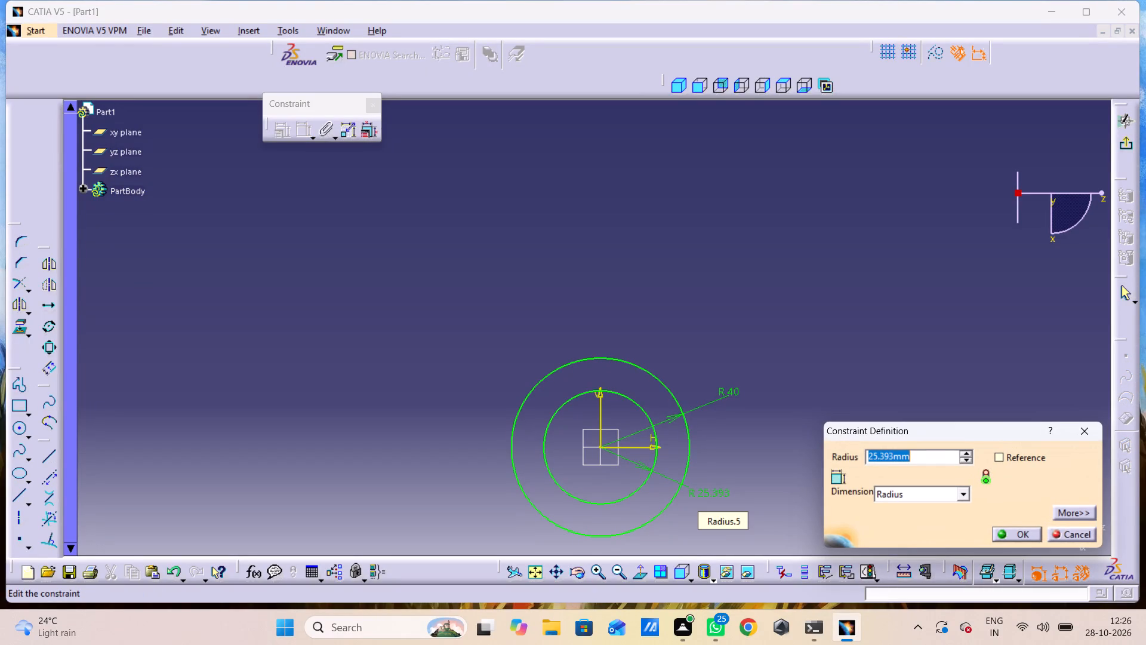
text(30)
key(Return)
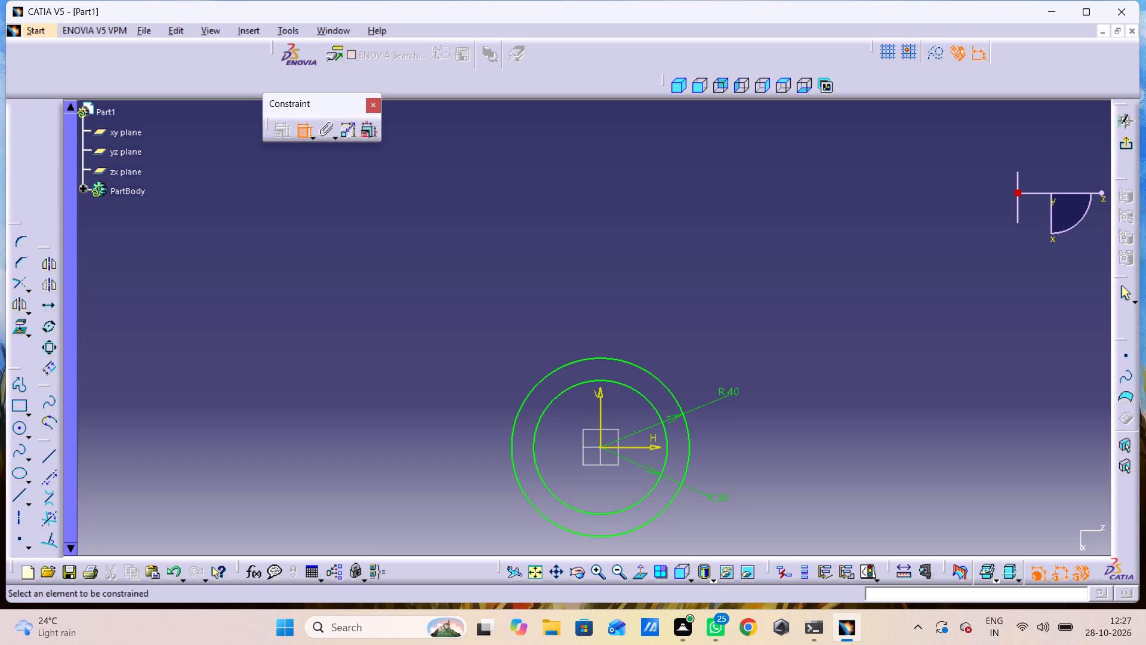
Exit the sketch and undo its creation, removing both concentric circles from the part.
middle_drag(649, 423, 661, 368)
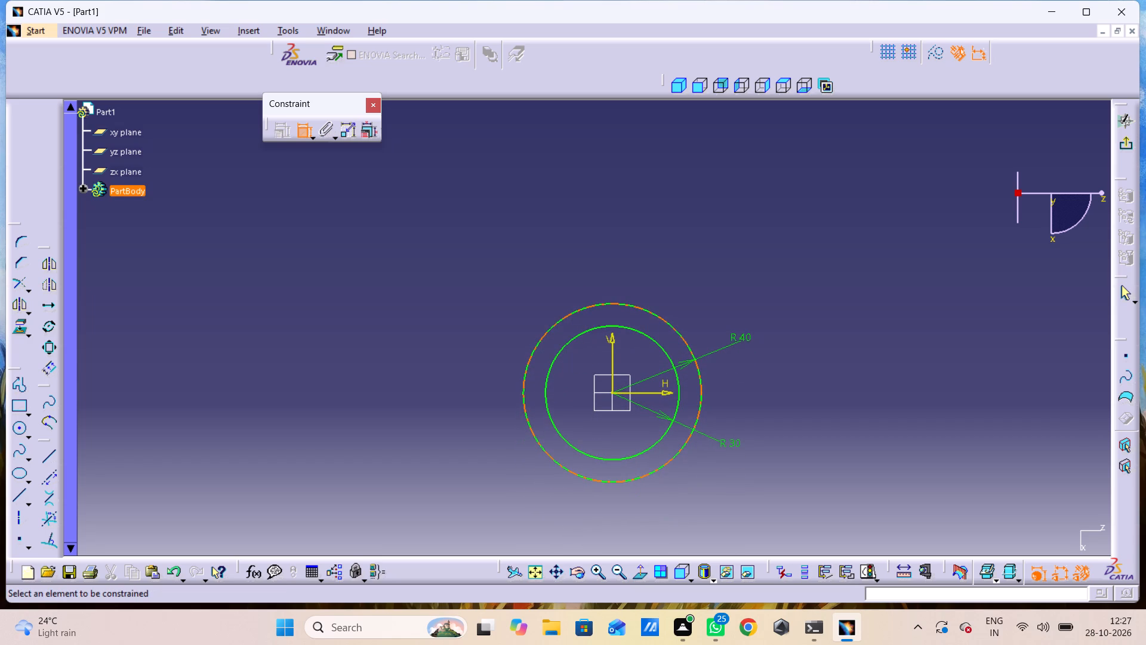
click(1123, 148)
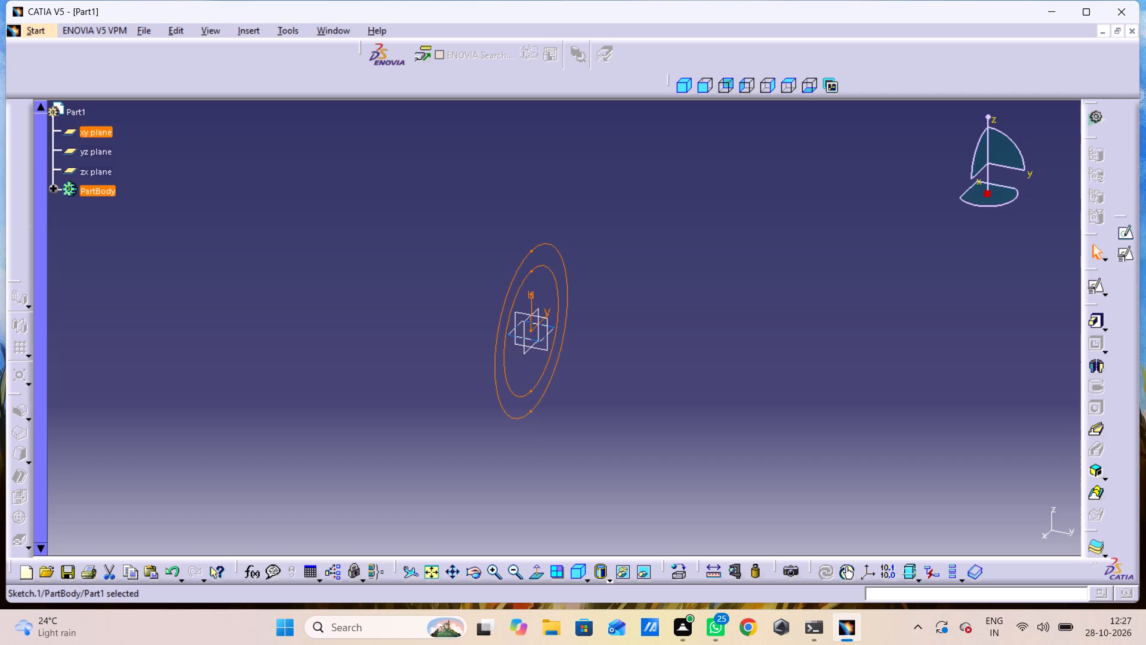
key(ctrl+shift+z)
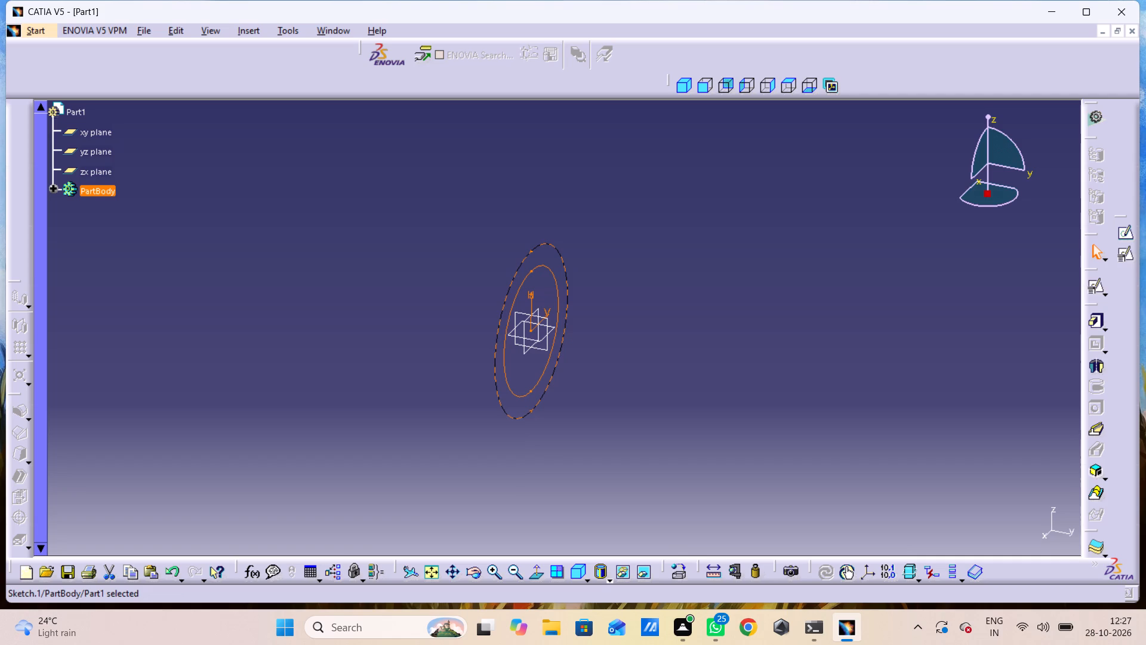
key(shift+z)
text(ZZZ)
key(shift+z)
text(ZZ)
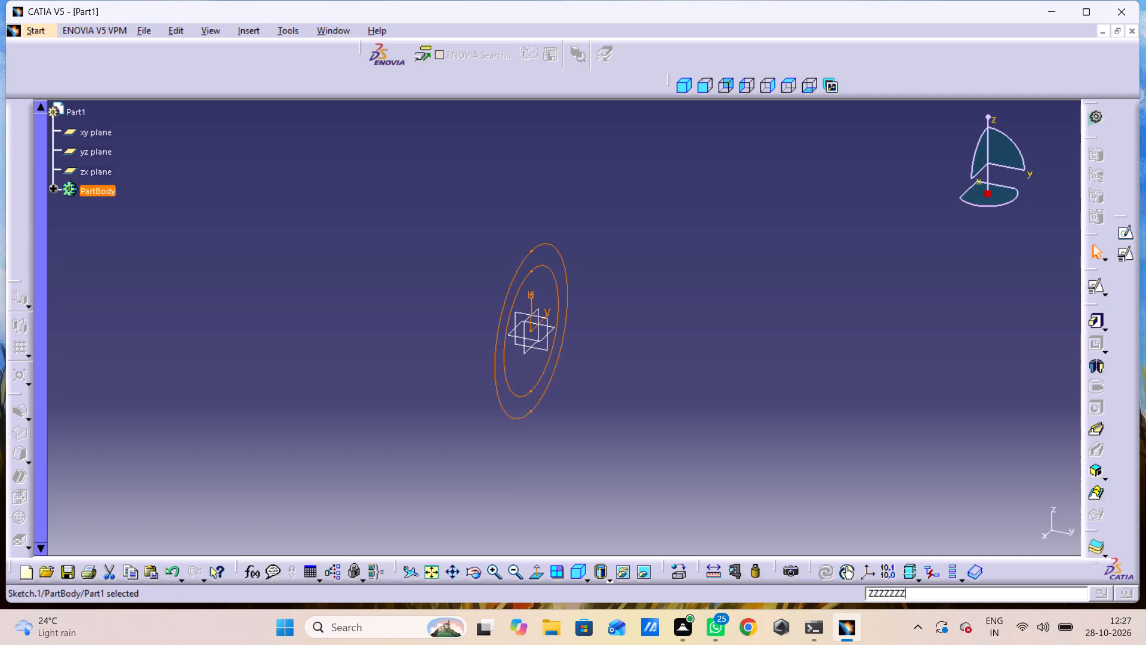
key(ctrl+z)
key(ctrl+z)
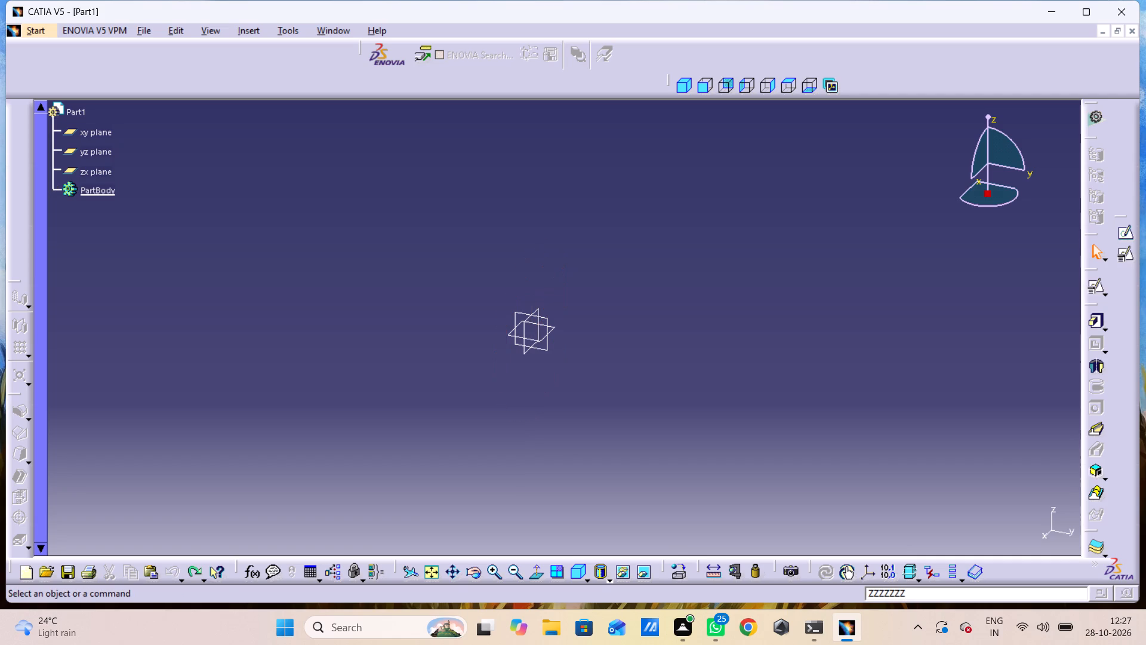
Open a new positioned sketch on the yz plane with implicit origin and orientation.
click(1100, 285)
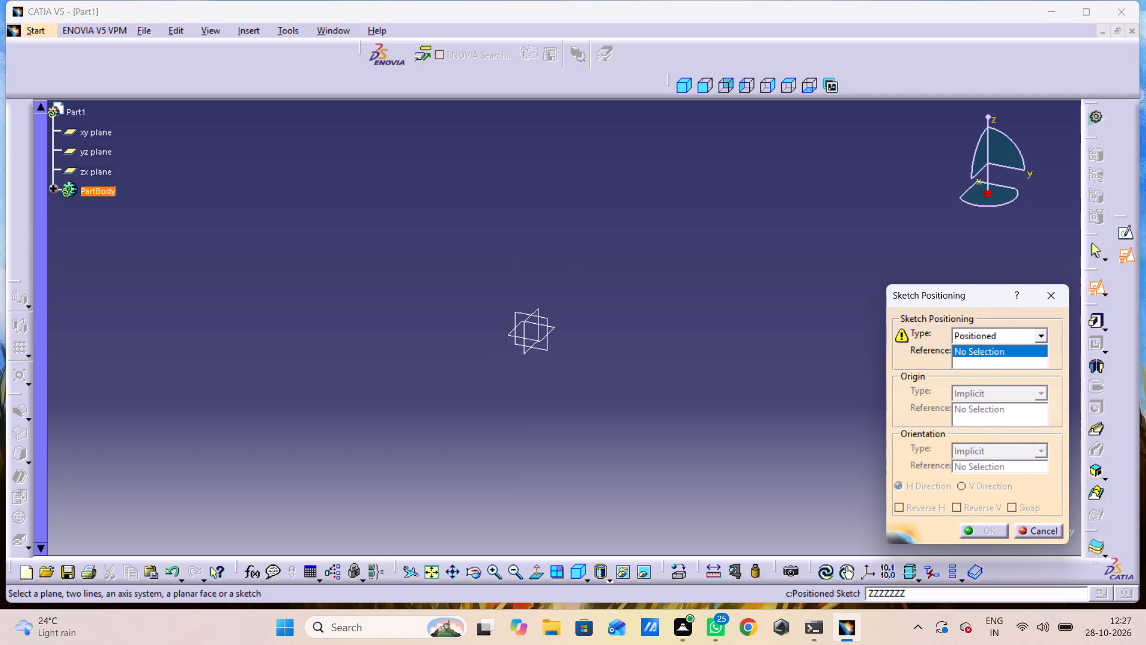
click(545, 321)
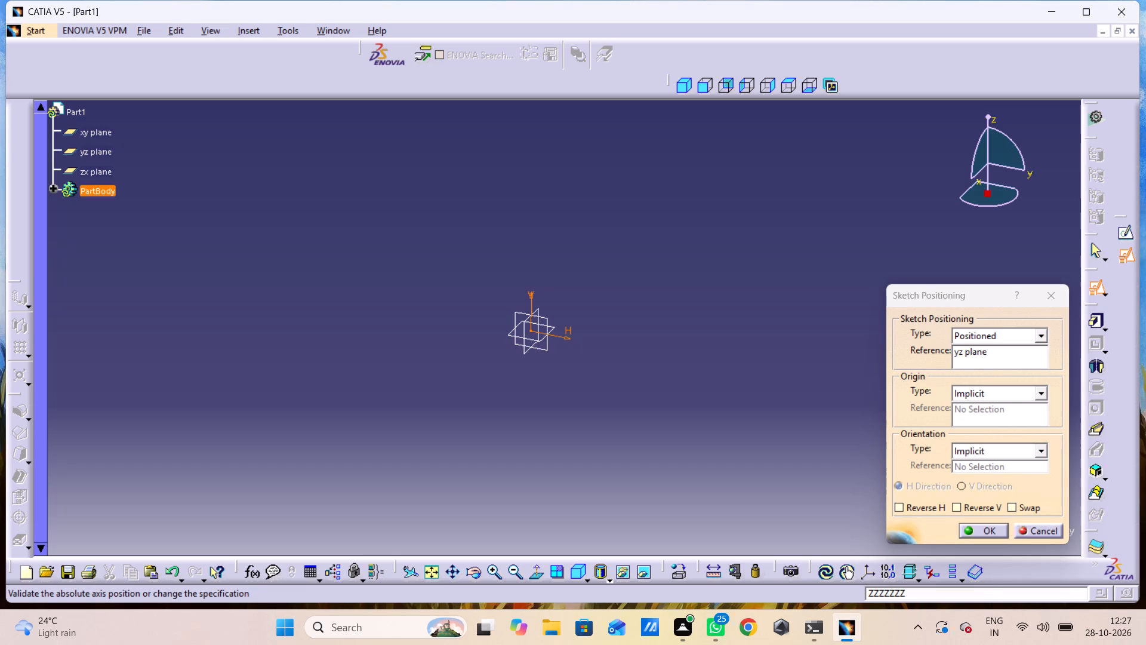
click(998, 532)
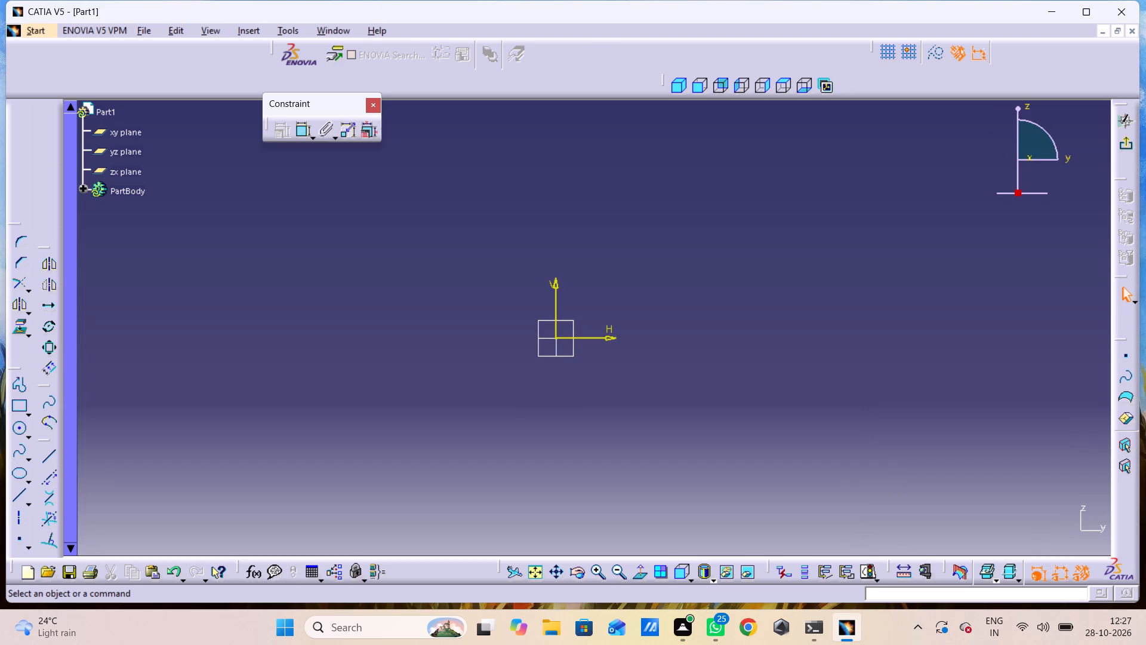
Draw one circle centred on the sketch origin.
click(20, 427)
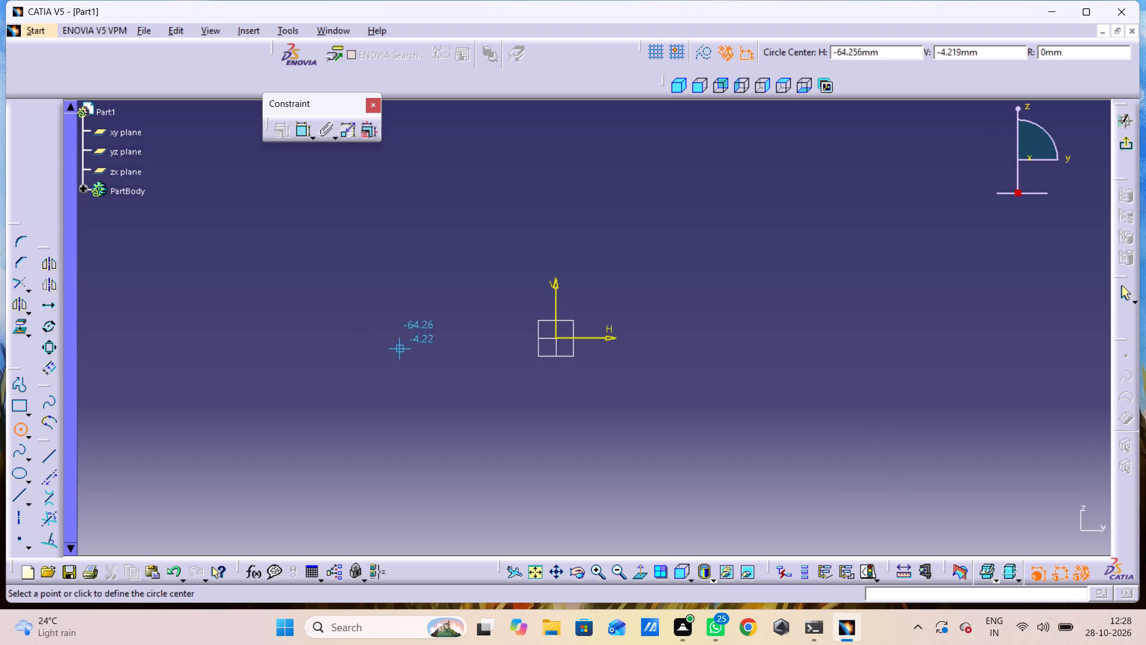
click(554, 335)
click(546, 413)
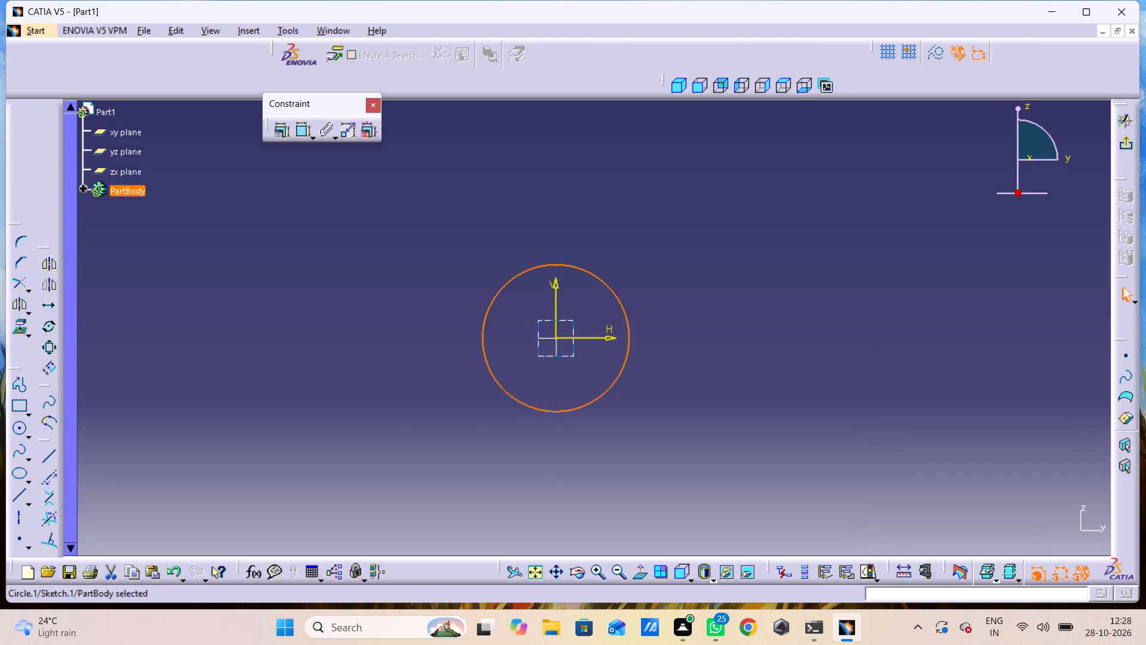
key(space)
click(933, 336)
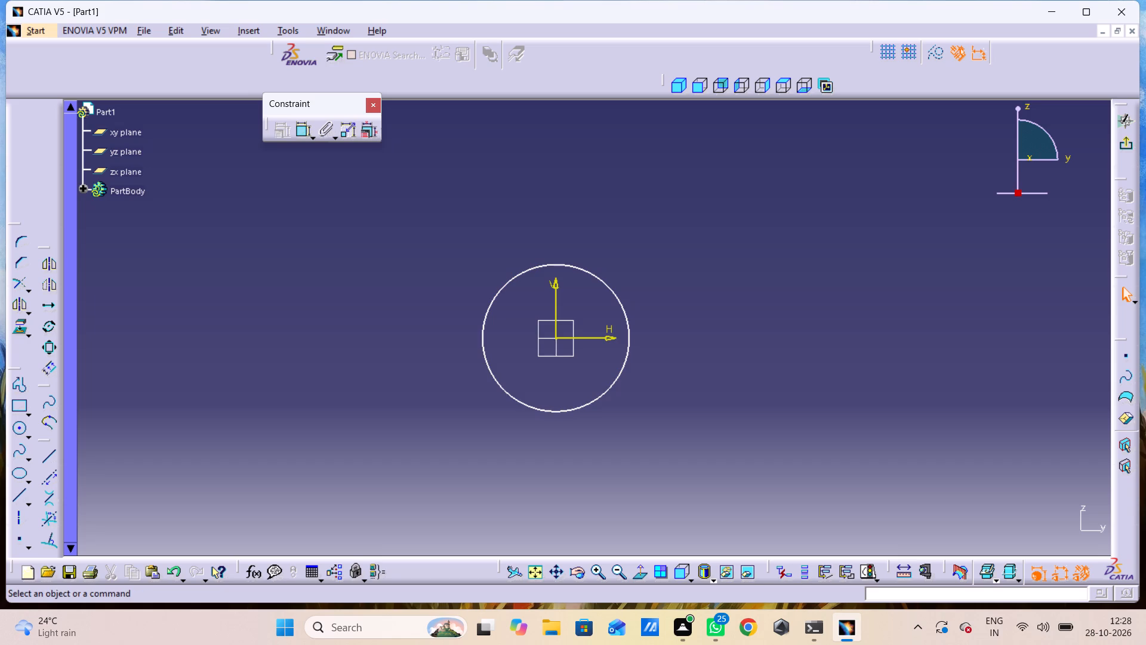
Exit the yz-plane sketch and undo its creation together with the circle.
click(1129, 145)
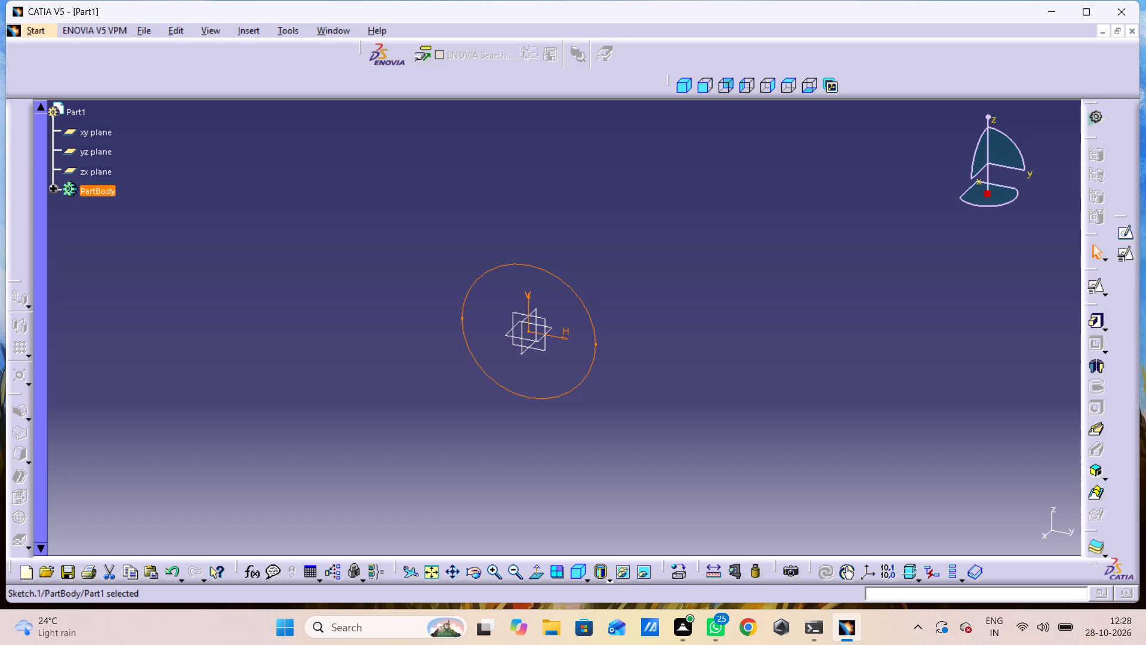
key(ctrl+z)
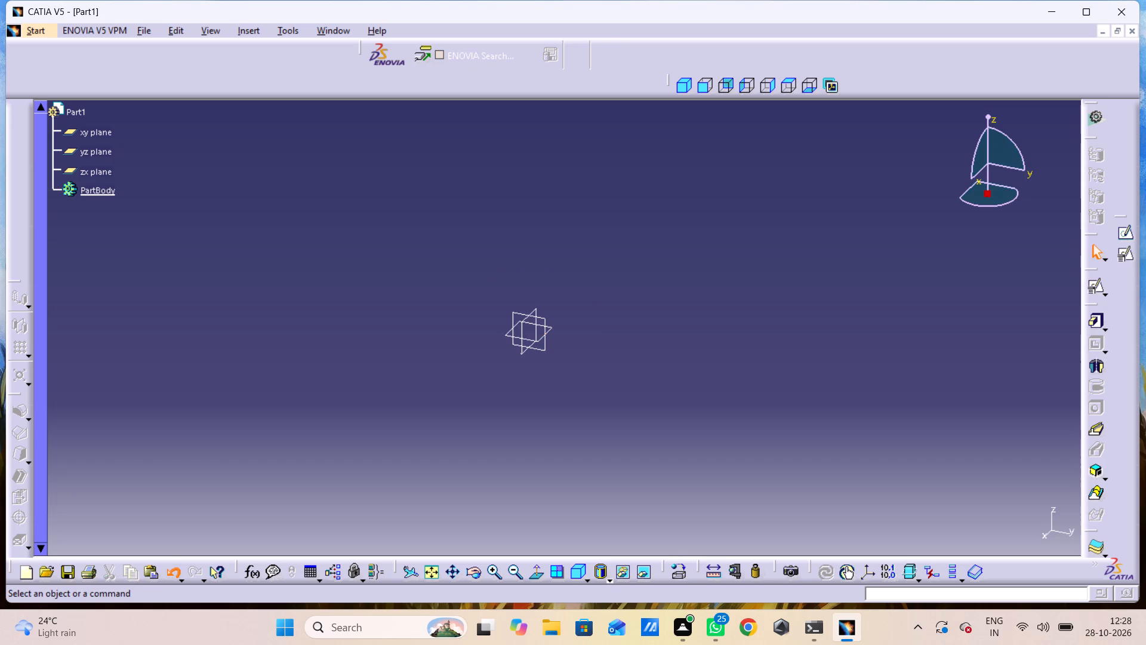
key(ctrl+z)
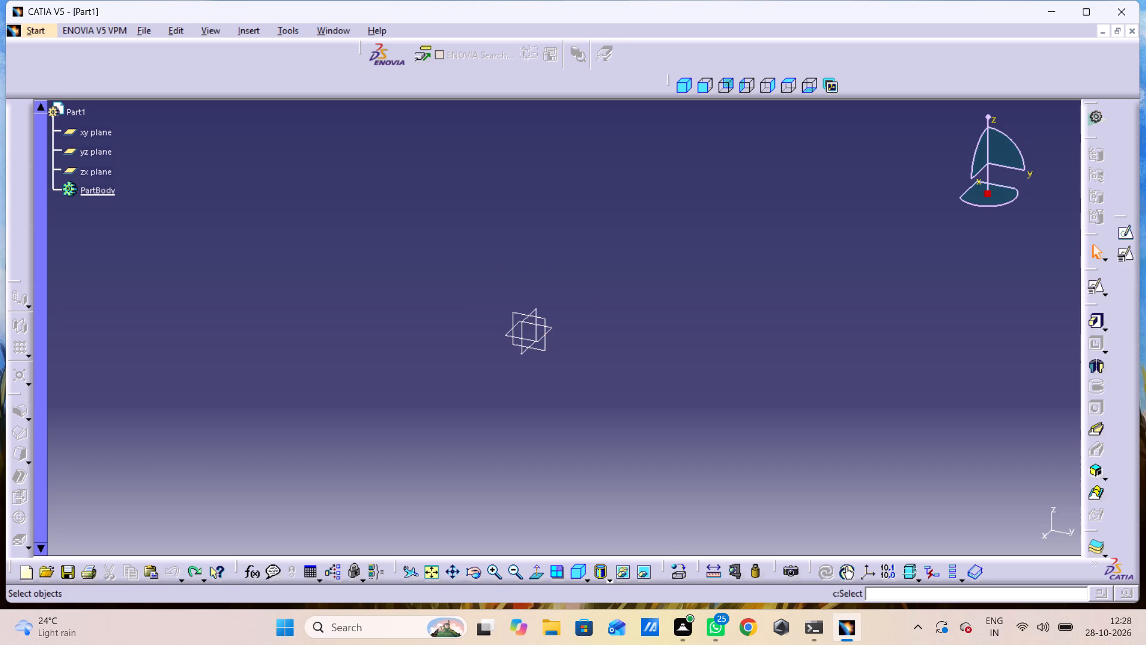
Open a positioned sketch on the yz plane with implicit origin and orientation, the H direction reversed and the axes not swapped.
click(1129, 257)
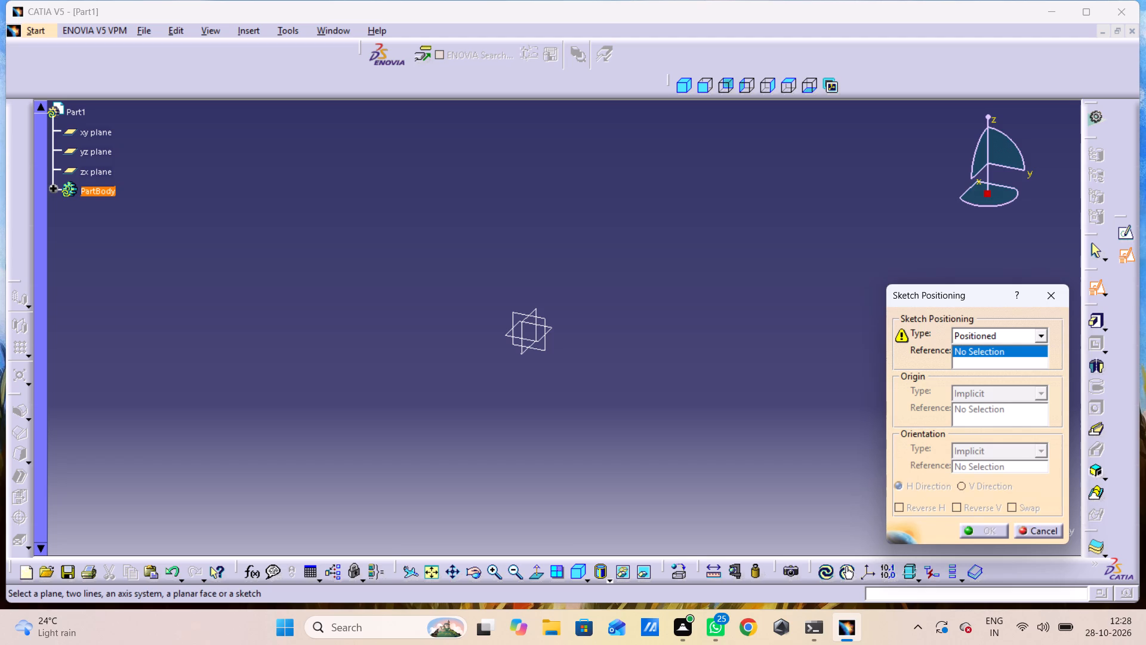
click(544, 323)
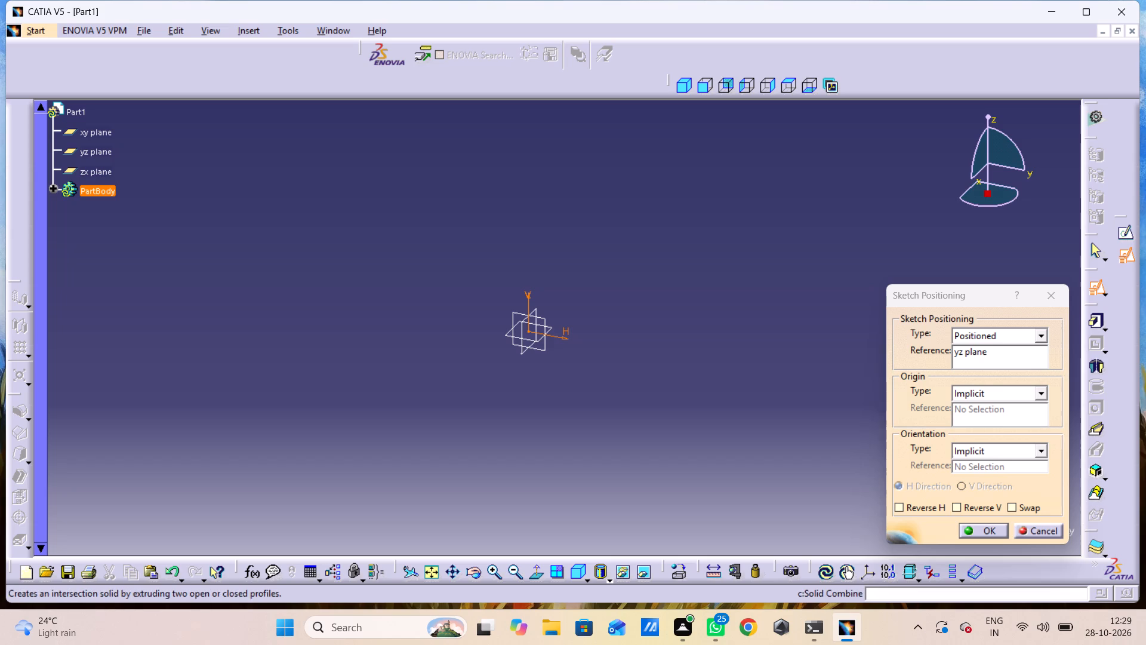
click(1006, 504)
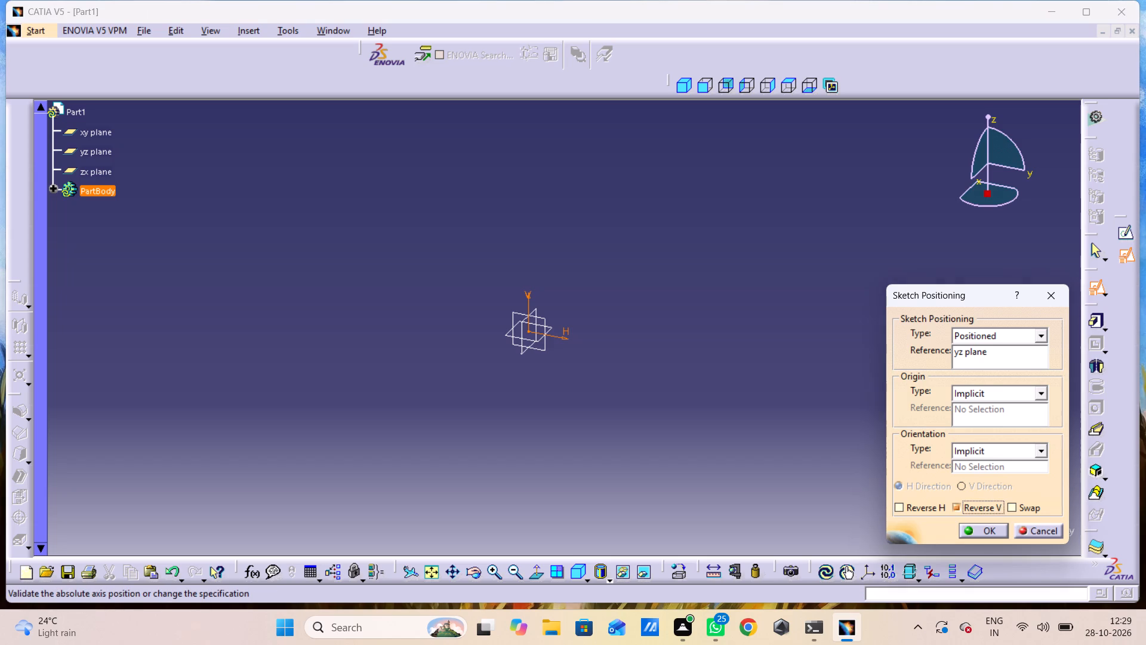
click(1013, 505)
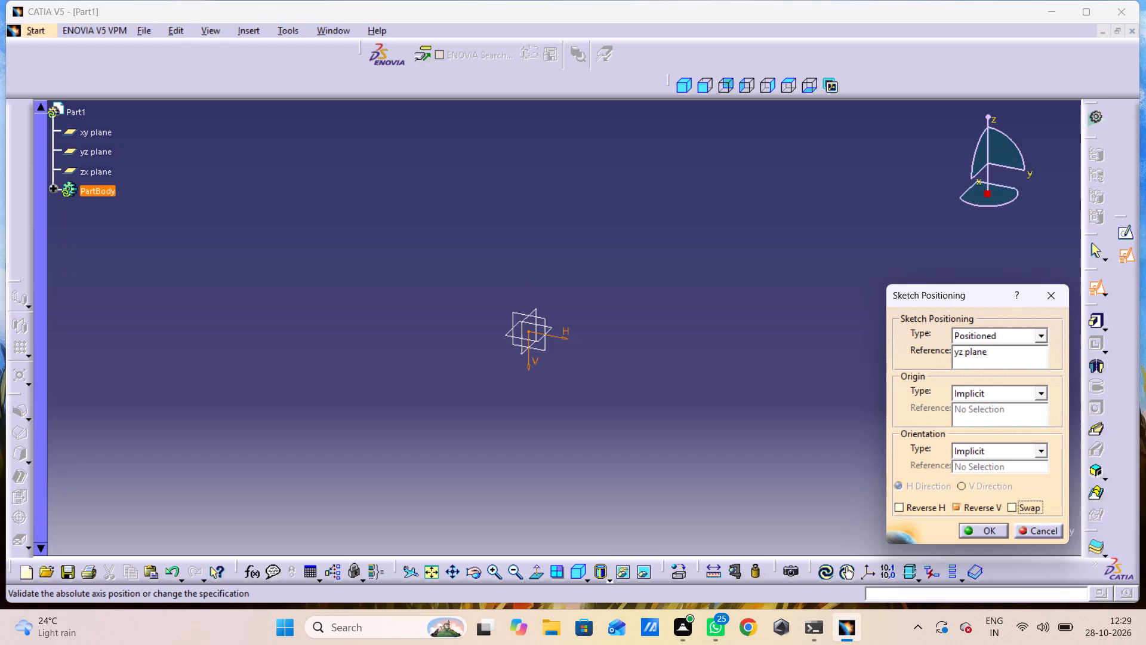
click(982, 506)
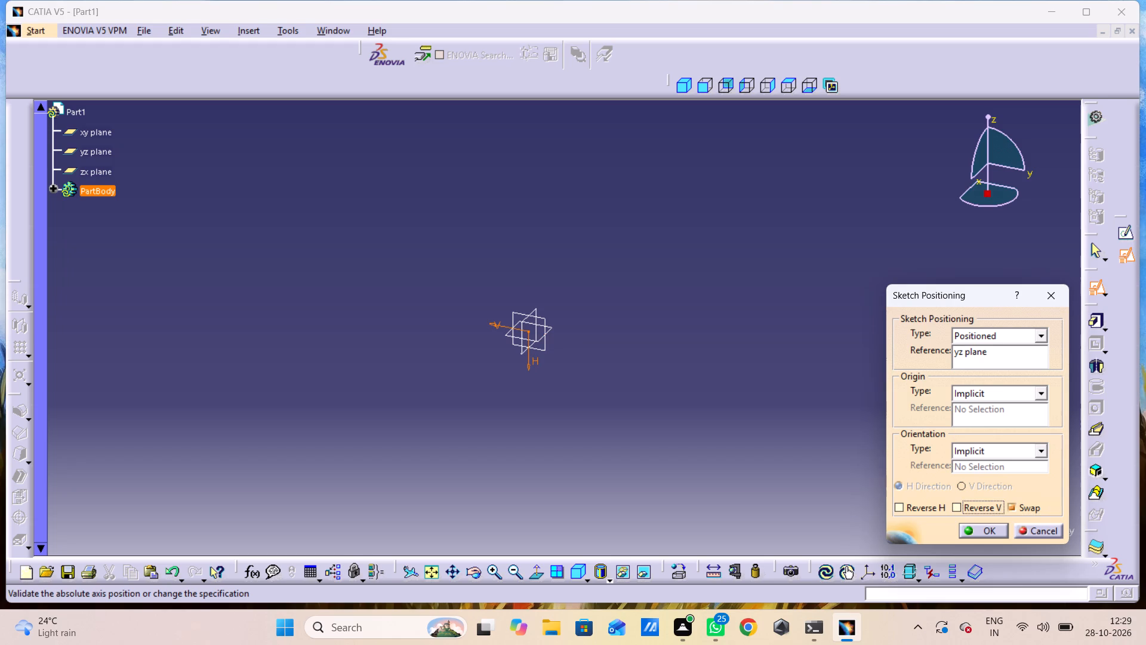
click(1014, 503)
click(1016, 503)
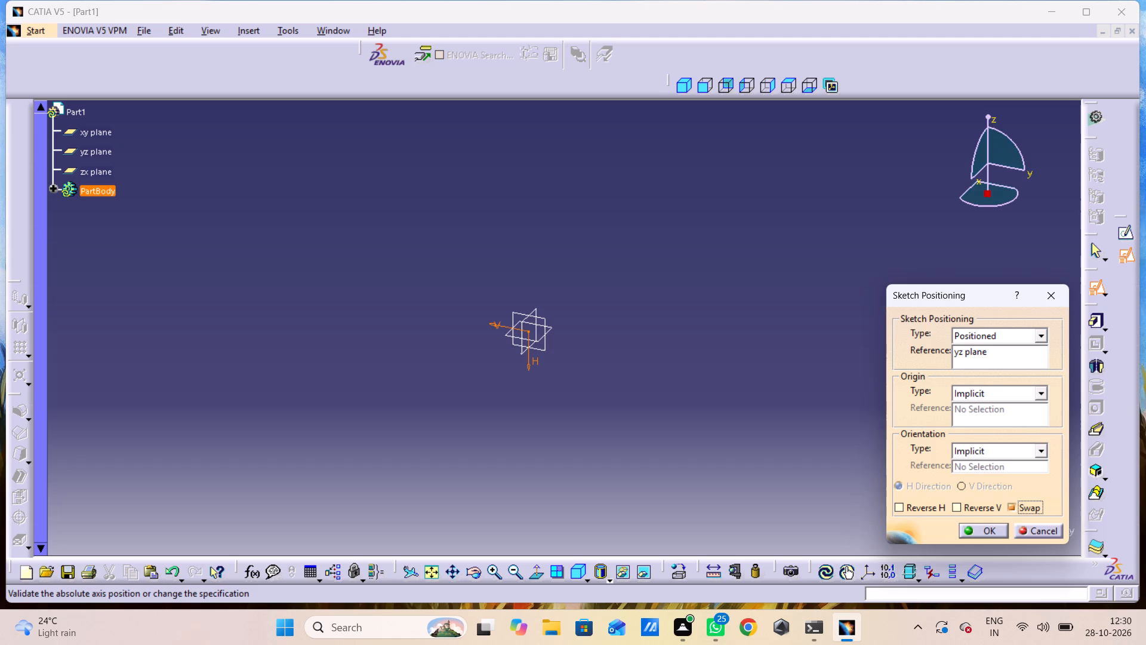
click(966, 509)
click(966, 509)
click(929, 509)
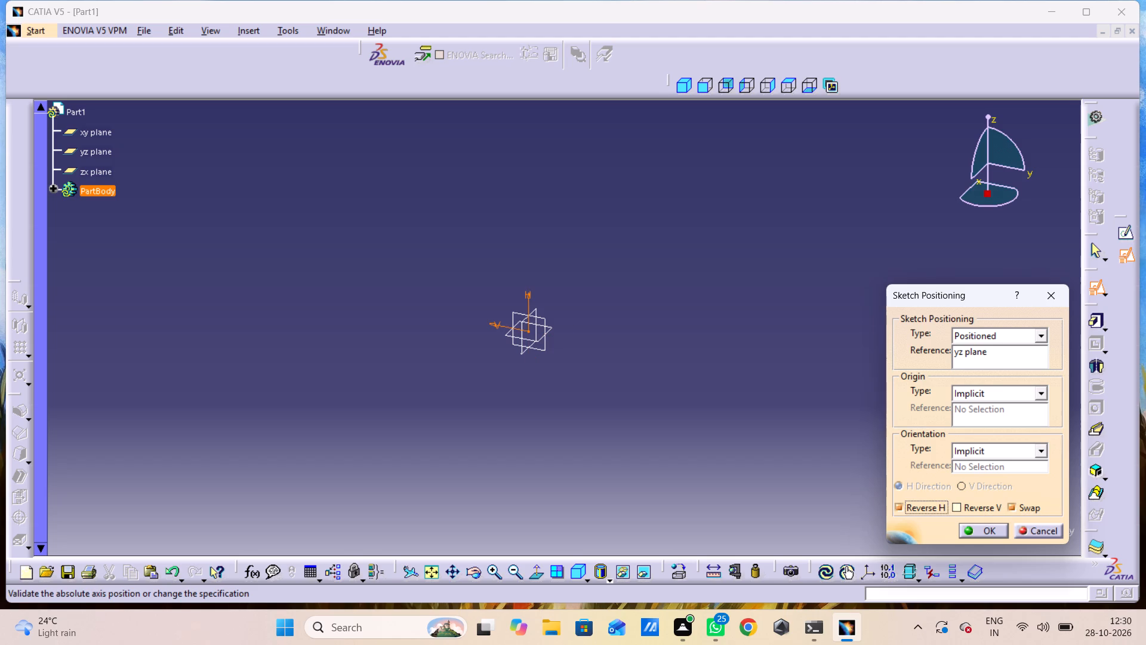
click(1015, 508)
click(994, 532)
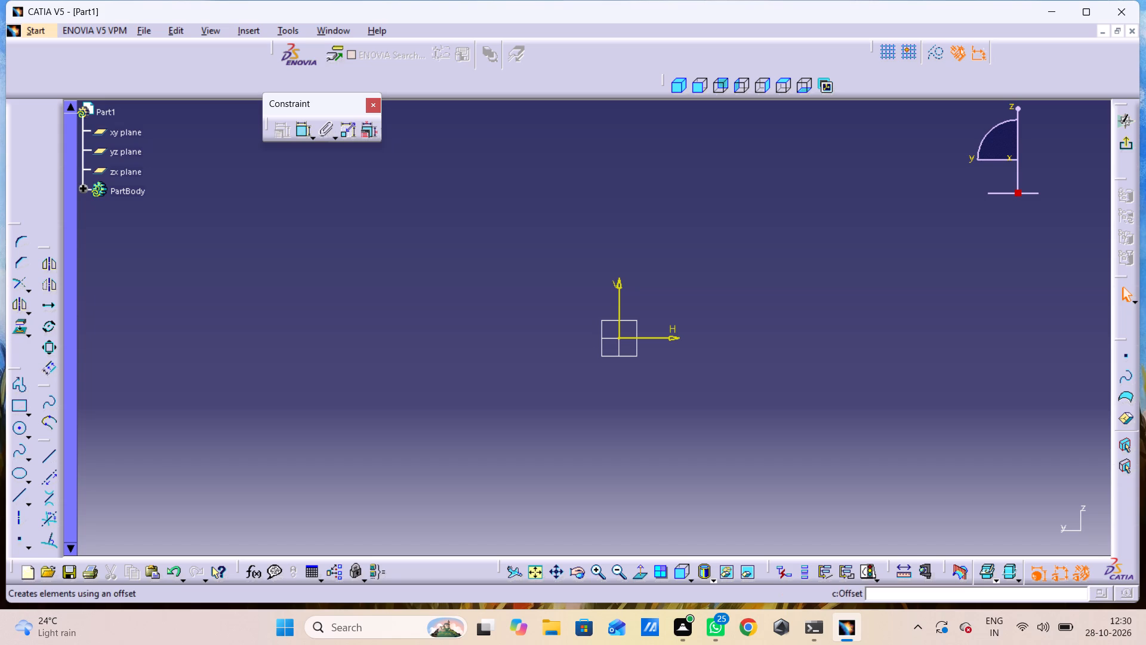
Draw two concentric circles centred on the sketch origin, the inner one about 23 mm in radius.
click(17, 431)
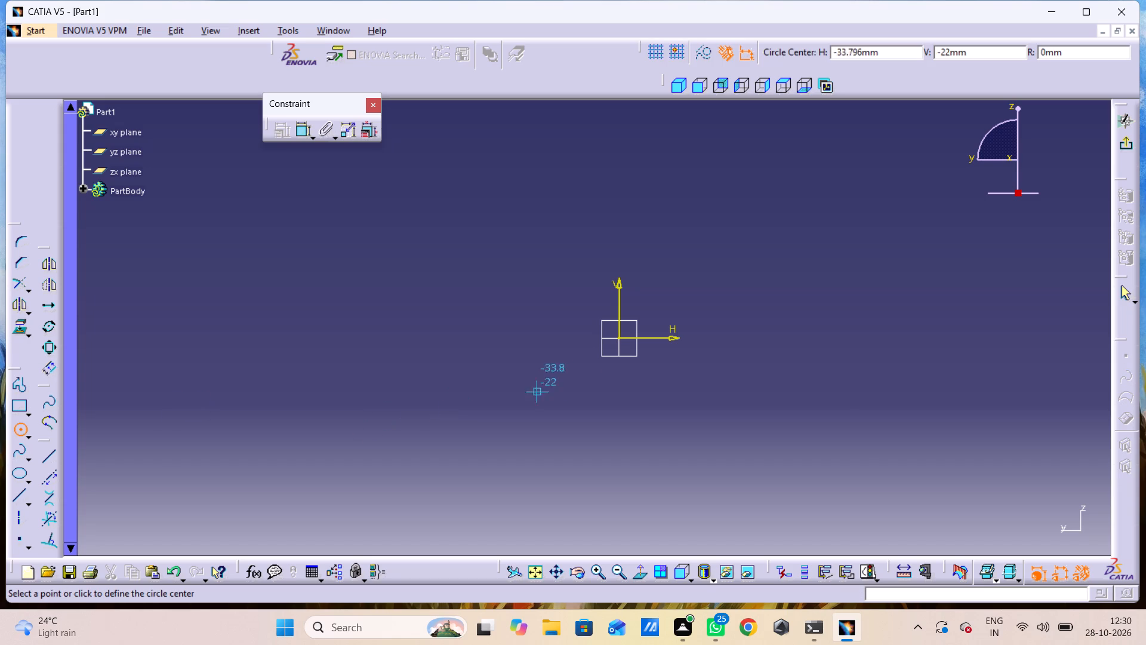
click(619, 337)
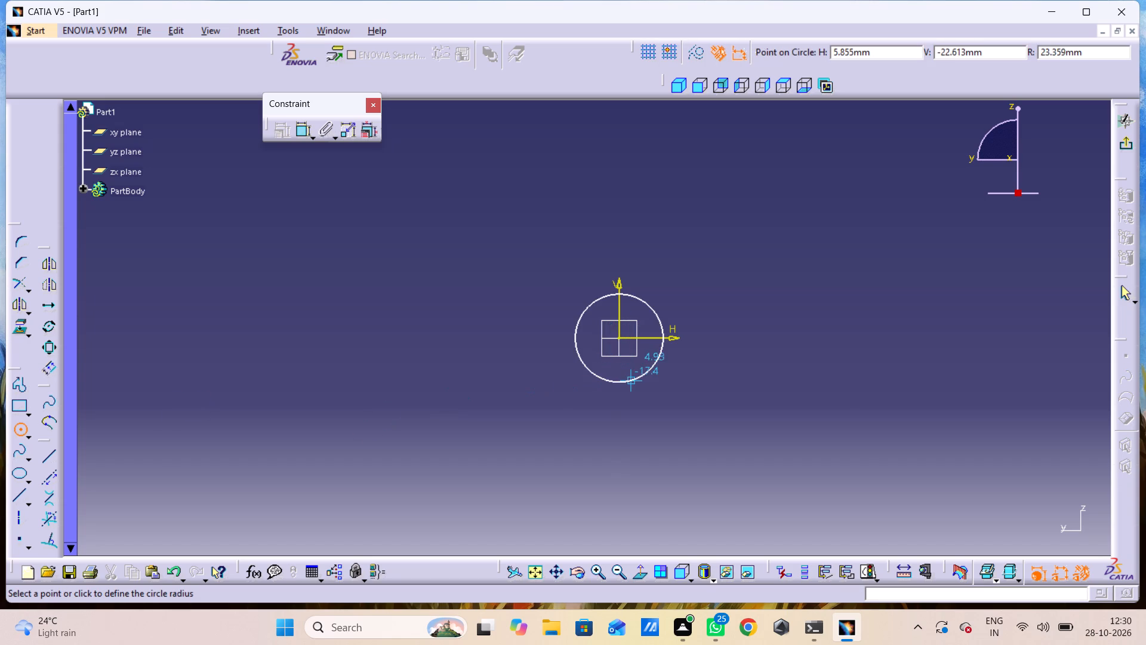
click(639, 417)
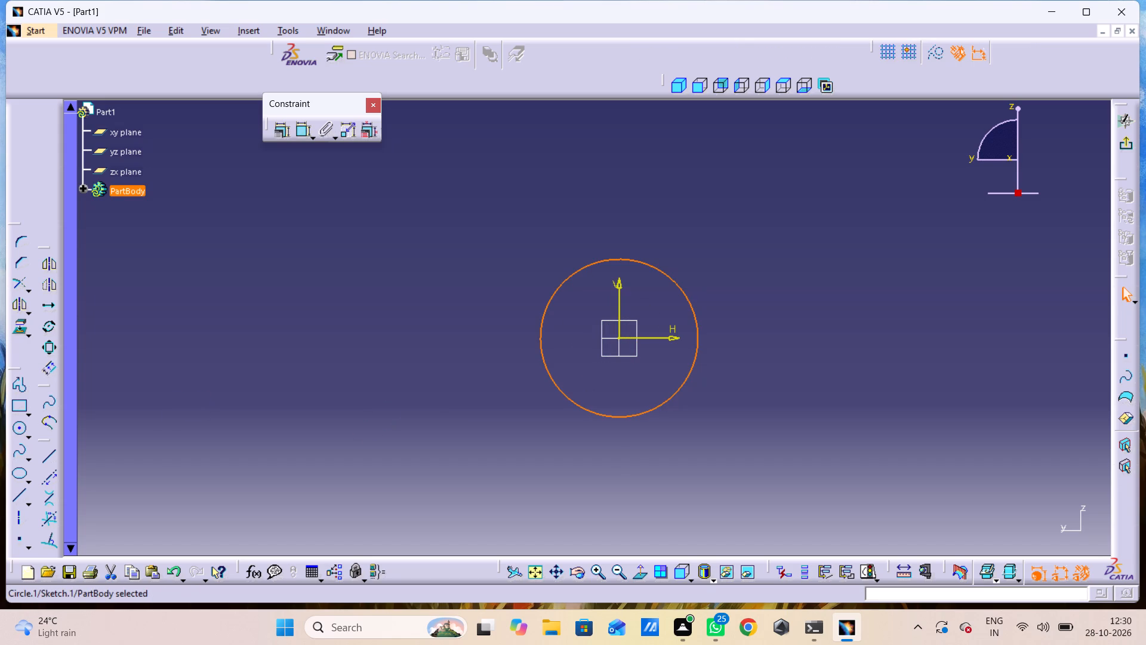
click(21, 423)
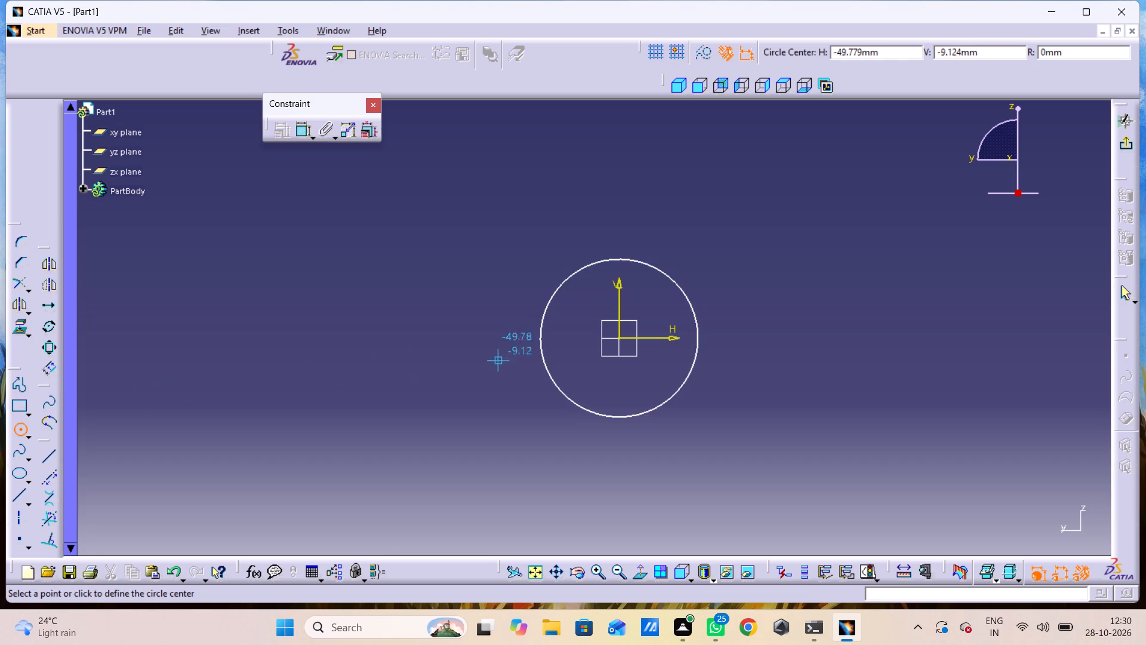
click(616, 340)
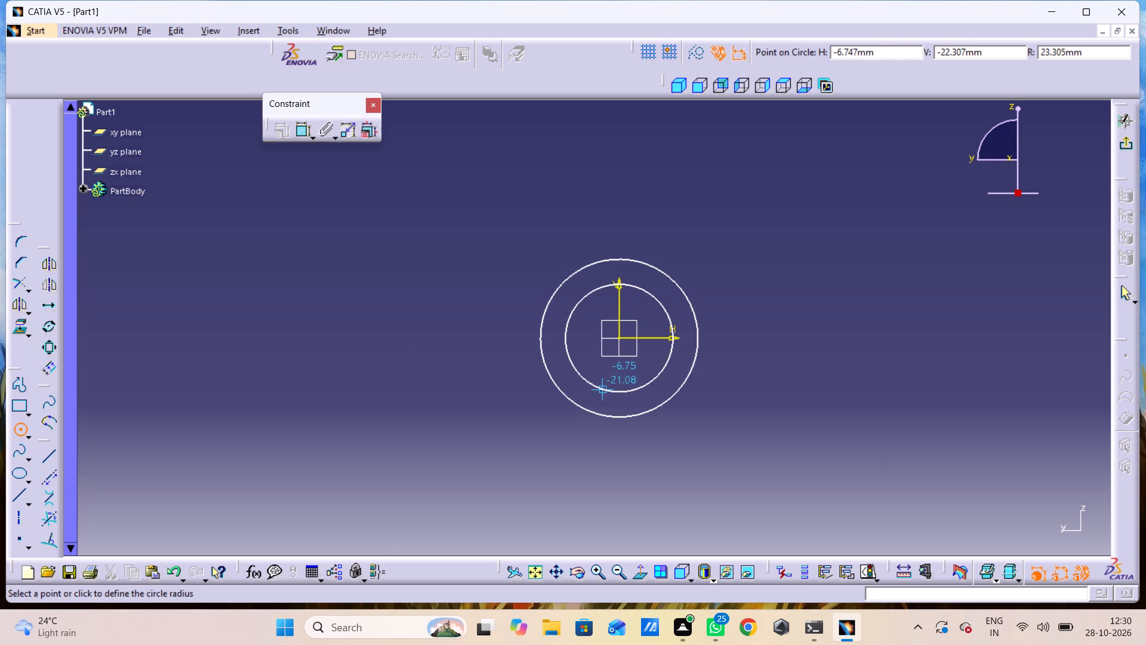
click(603, 392)
Close CATIA without saving the changes to Part1.
click(1132, 18)
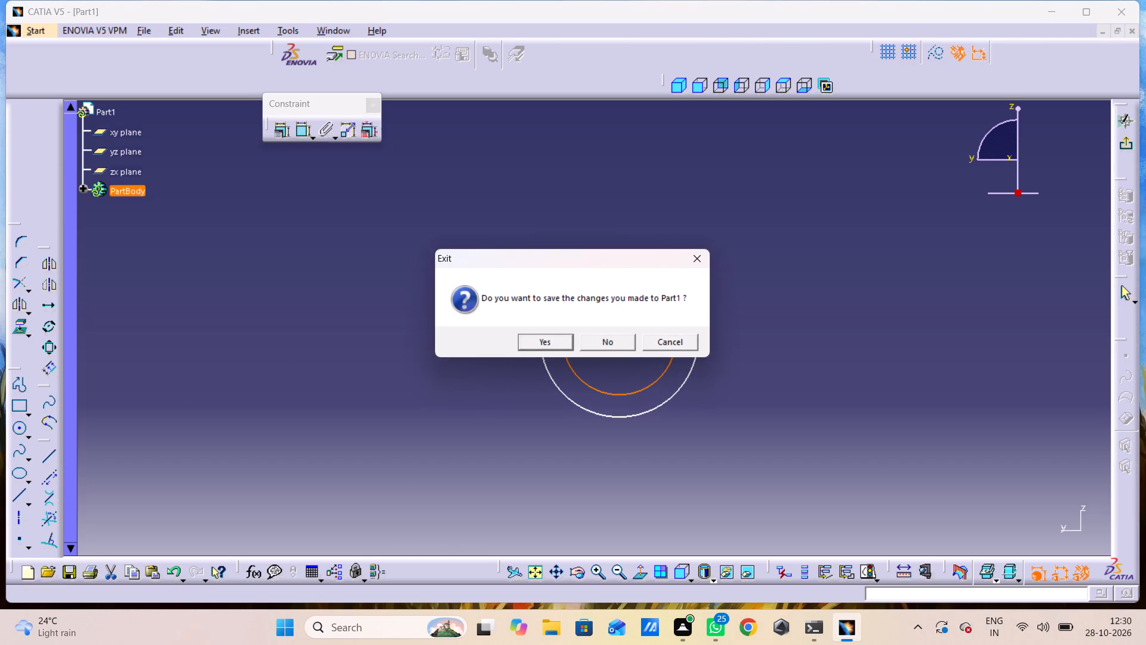
click(731, 337)
click(602, 337)
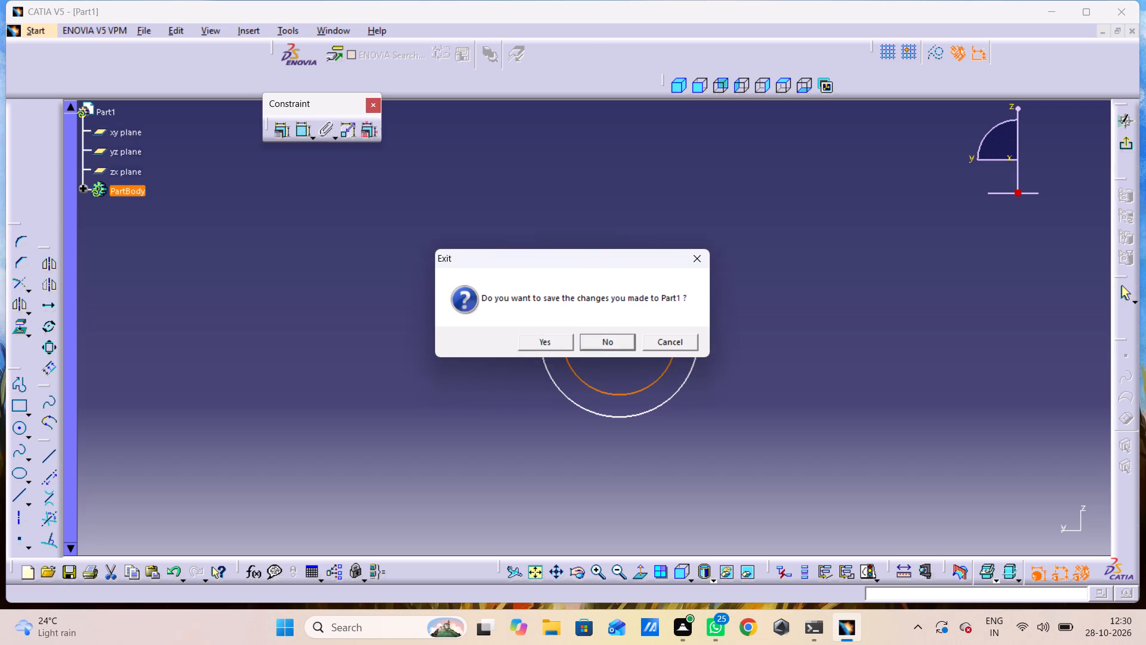
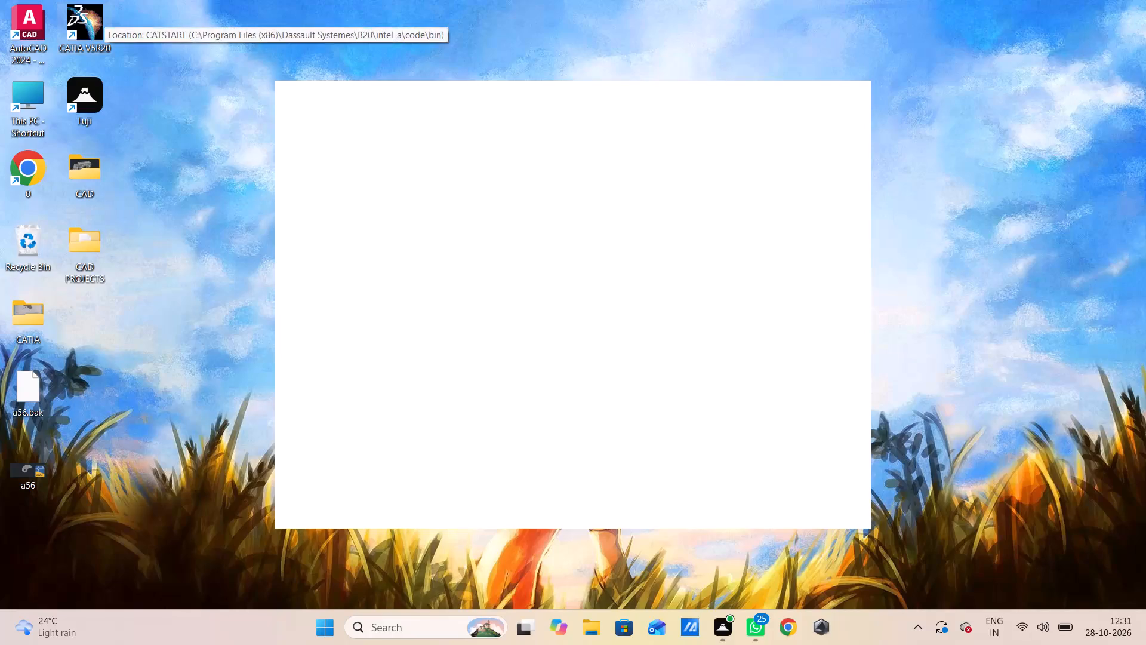
Launch CATIA V5R20 again from the desktop.
double_click(100, 21)
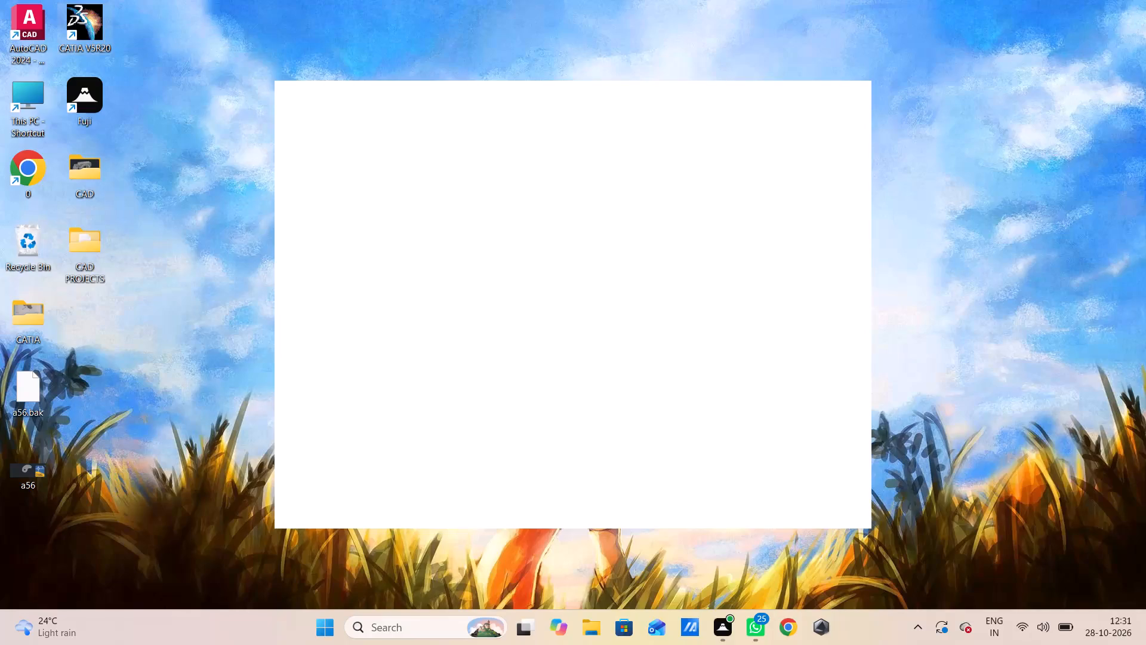
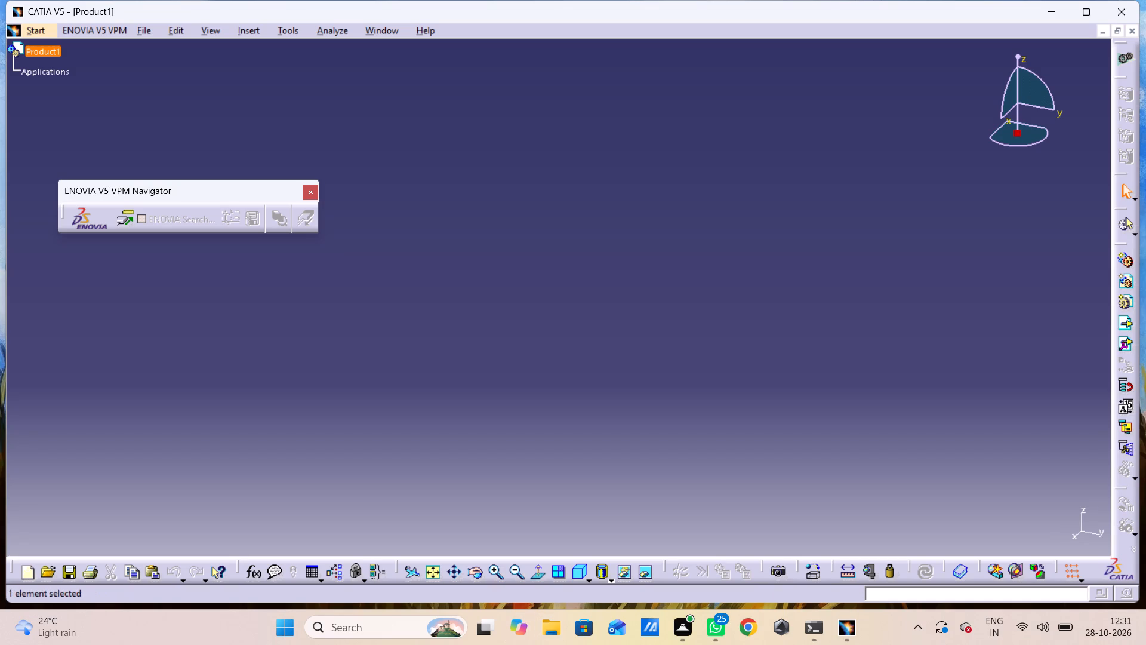
Detach the set of standard view commands and dock it as a horizontal row above the graphics area.
click(590, 579)
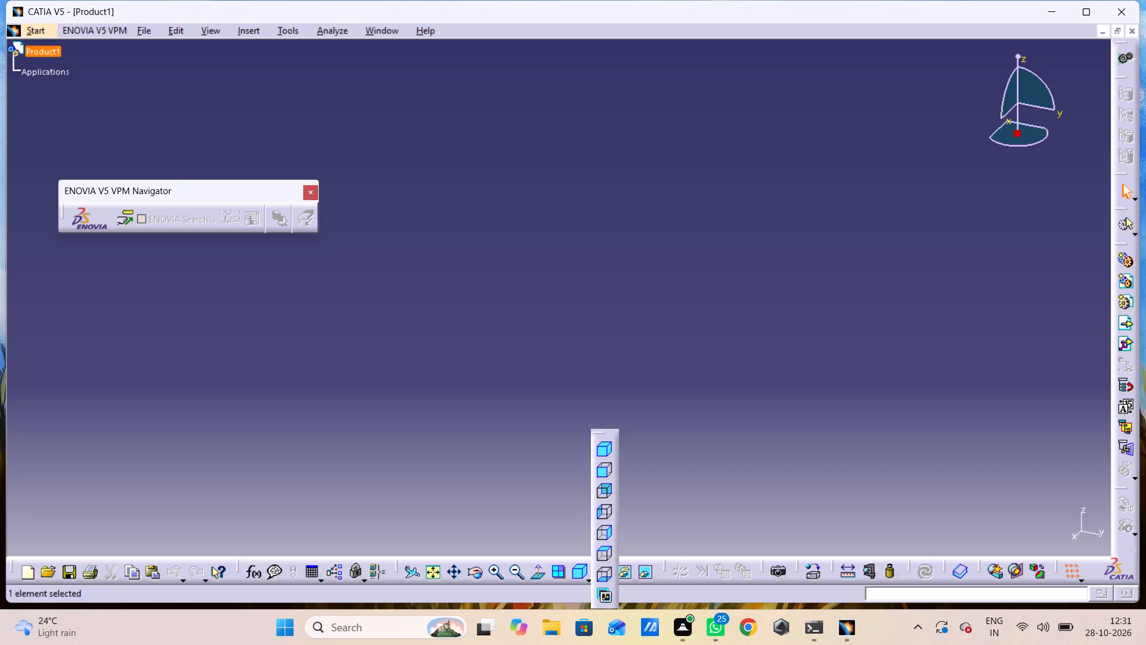
drag(599, 432, 672, 0)
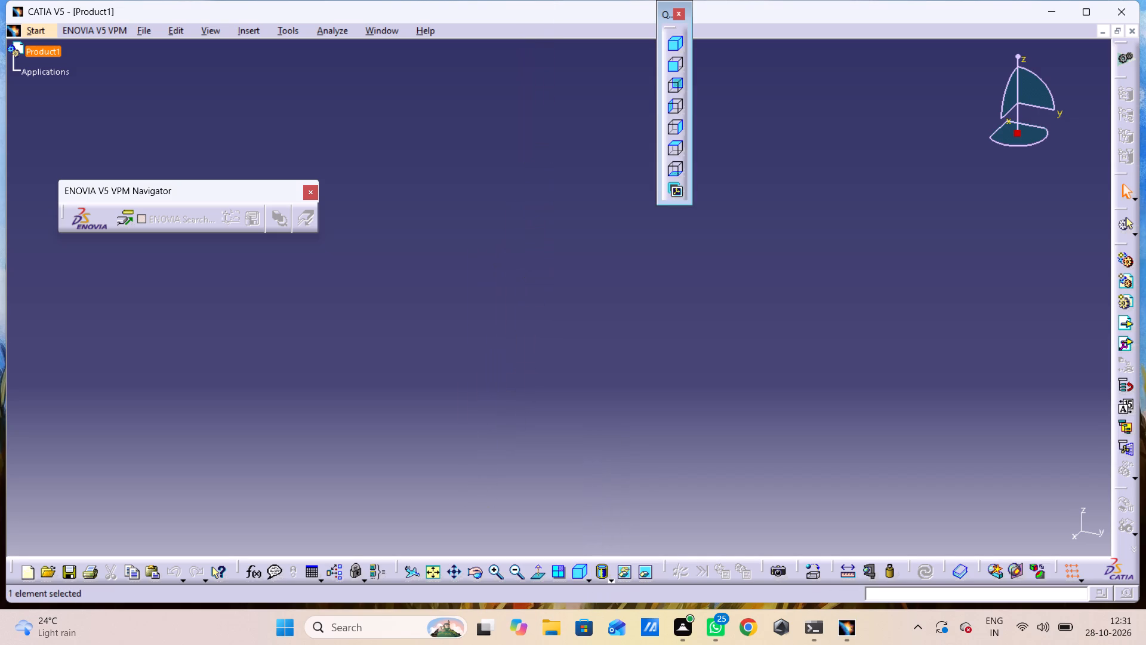
drag(672, 10, 674, 33)
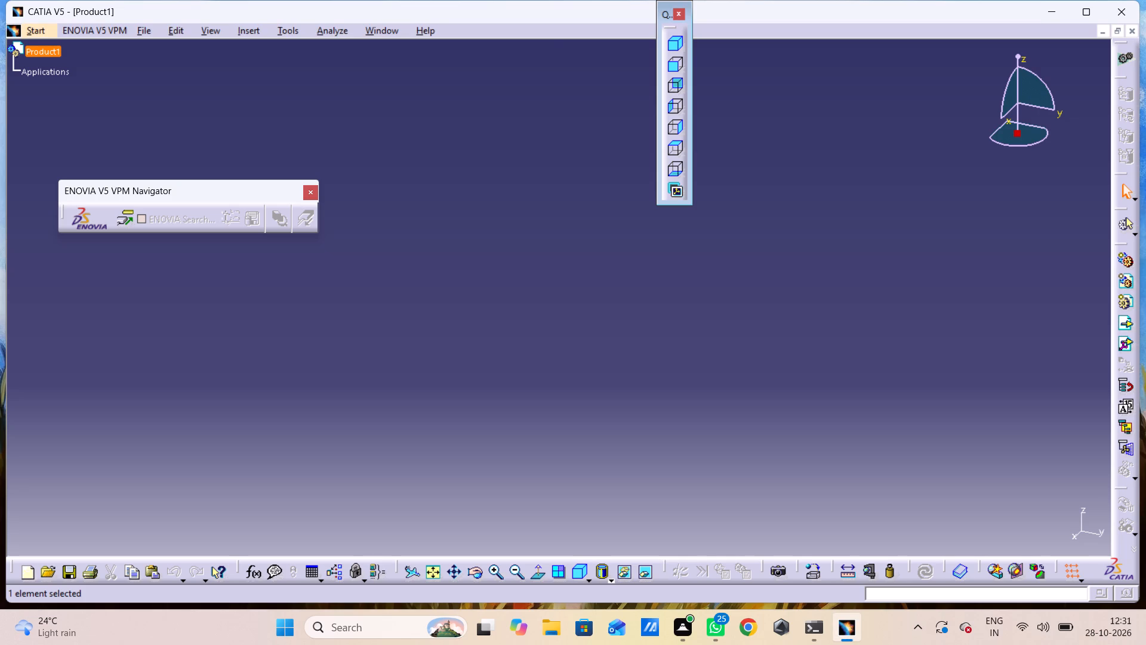
drag(665, 6, 676, 30)
drag(676, 30, 686, 21)
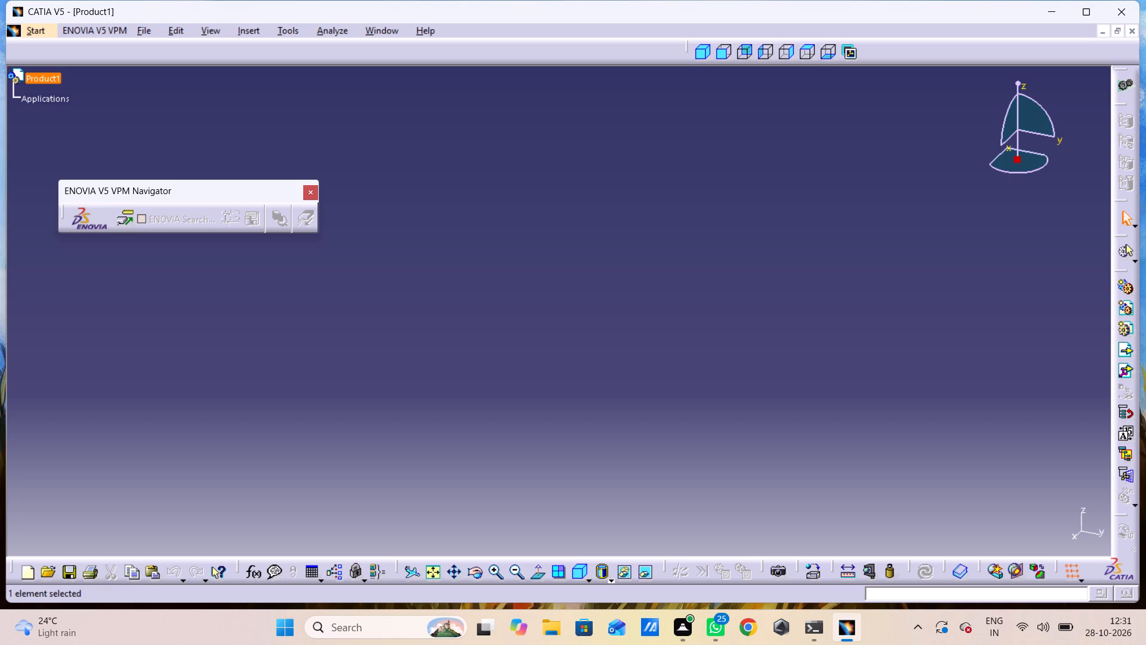
Start a new part with the Sketcher from the Mechanical Design workbenches.
click(37, 24)
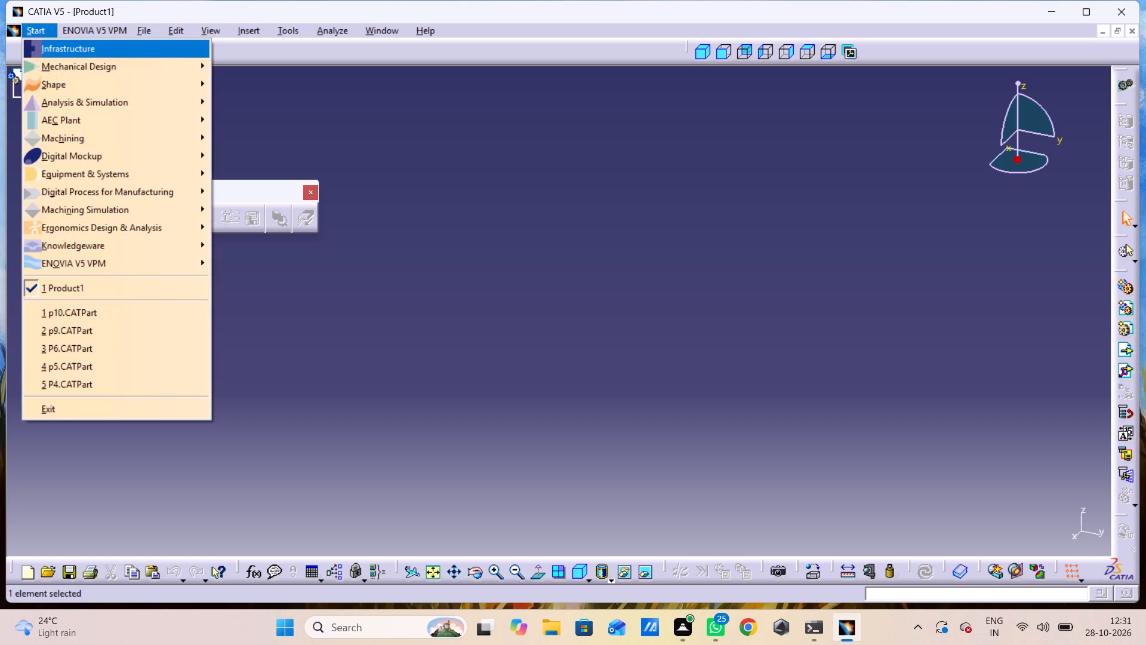
click(57, 63)
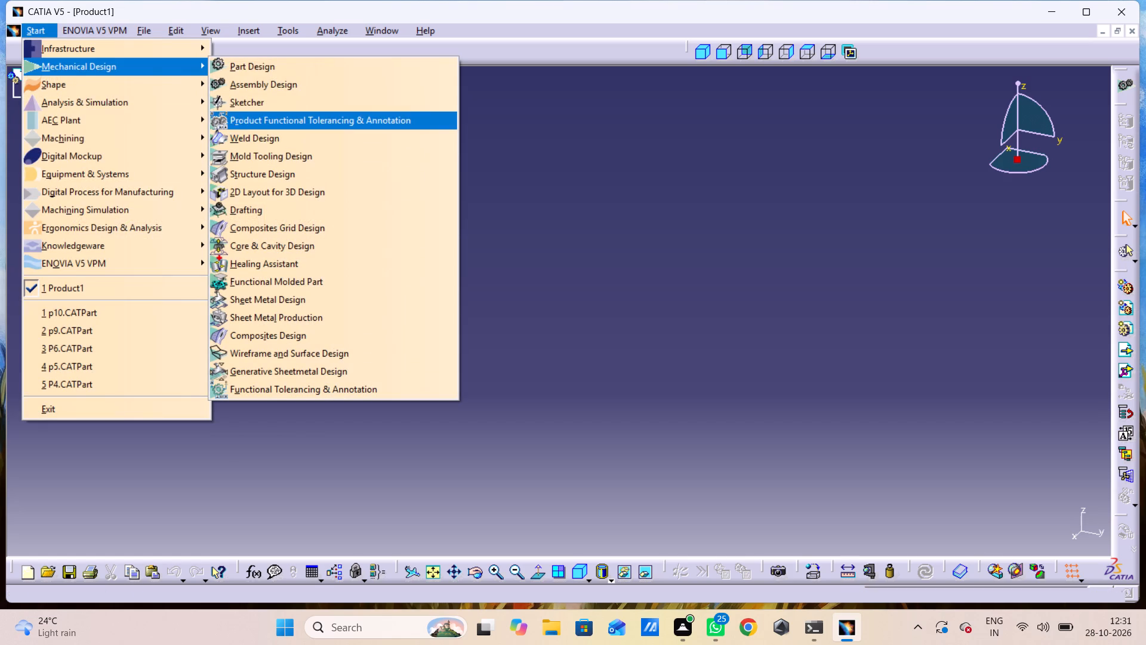
click(289, 99)
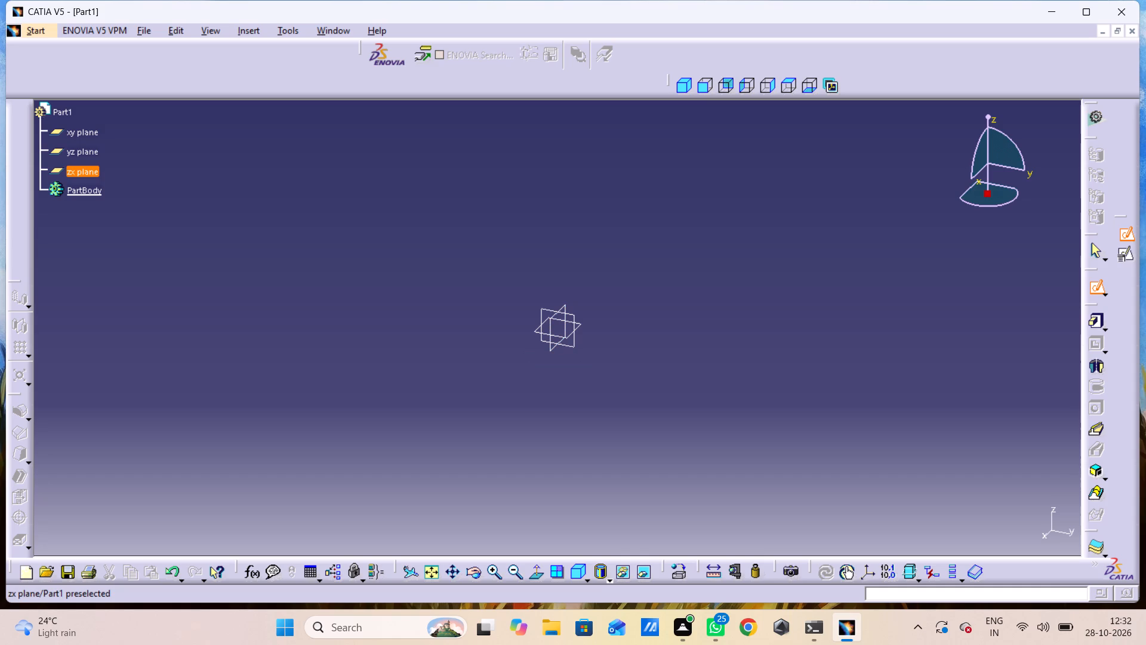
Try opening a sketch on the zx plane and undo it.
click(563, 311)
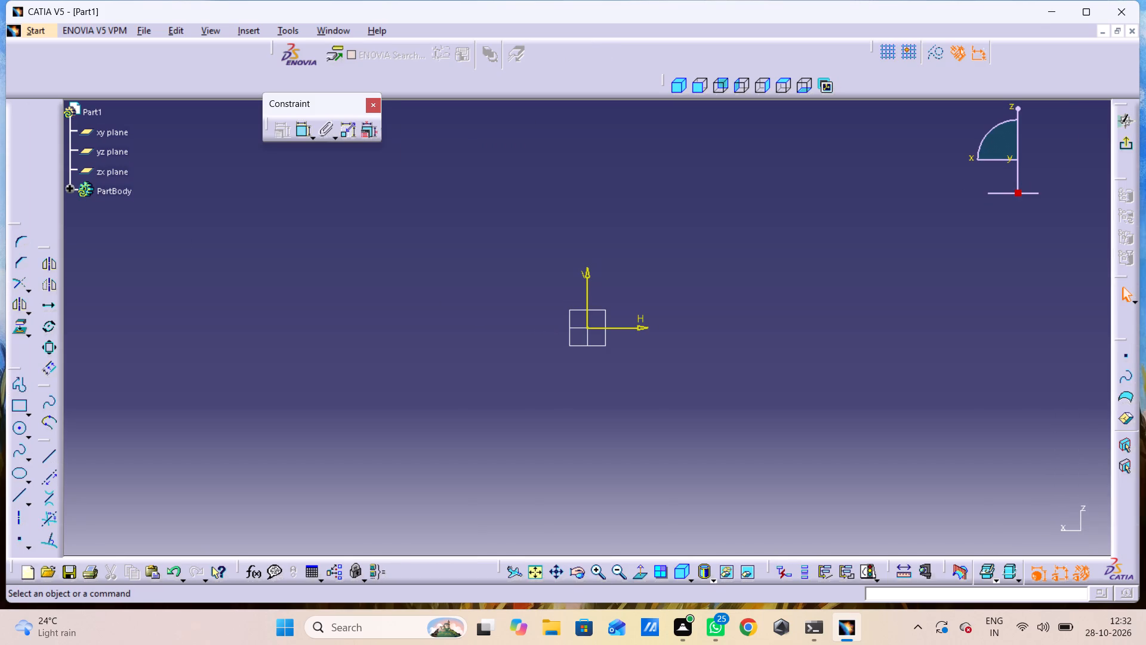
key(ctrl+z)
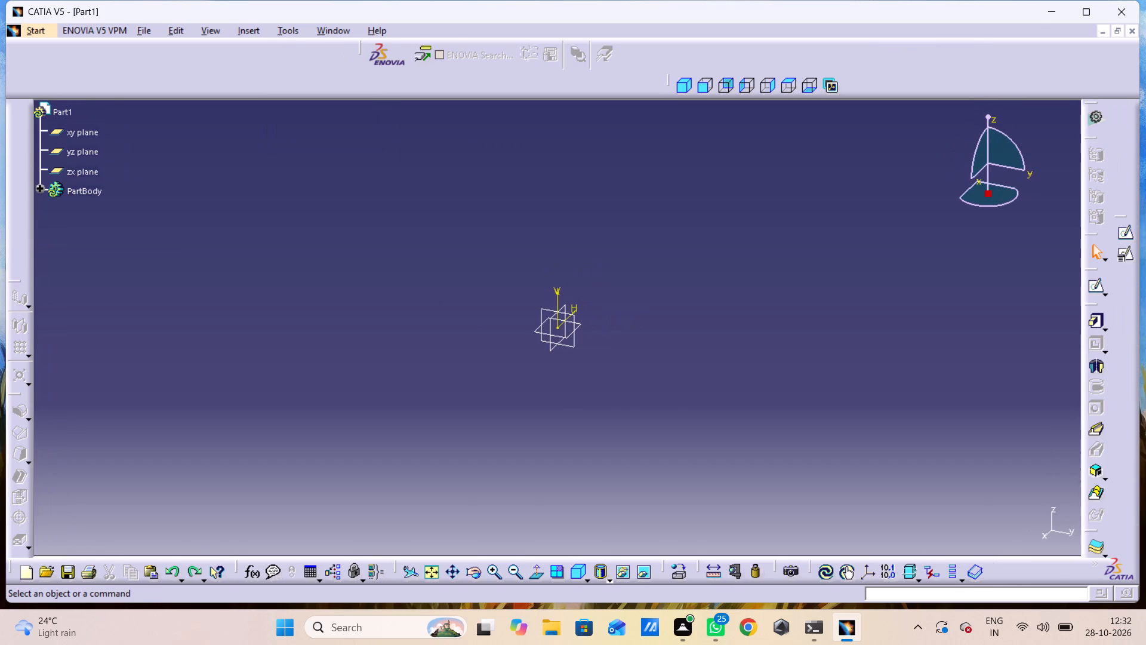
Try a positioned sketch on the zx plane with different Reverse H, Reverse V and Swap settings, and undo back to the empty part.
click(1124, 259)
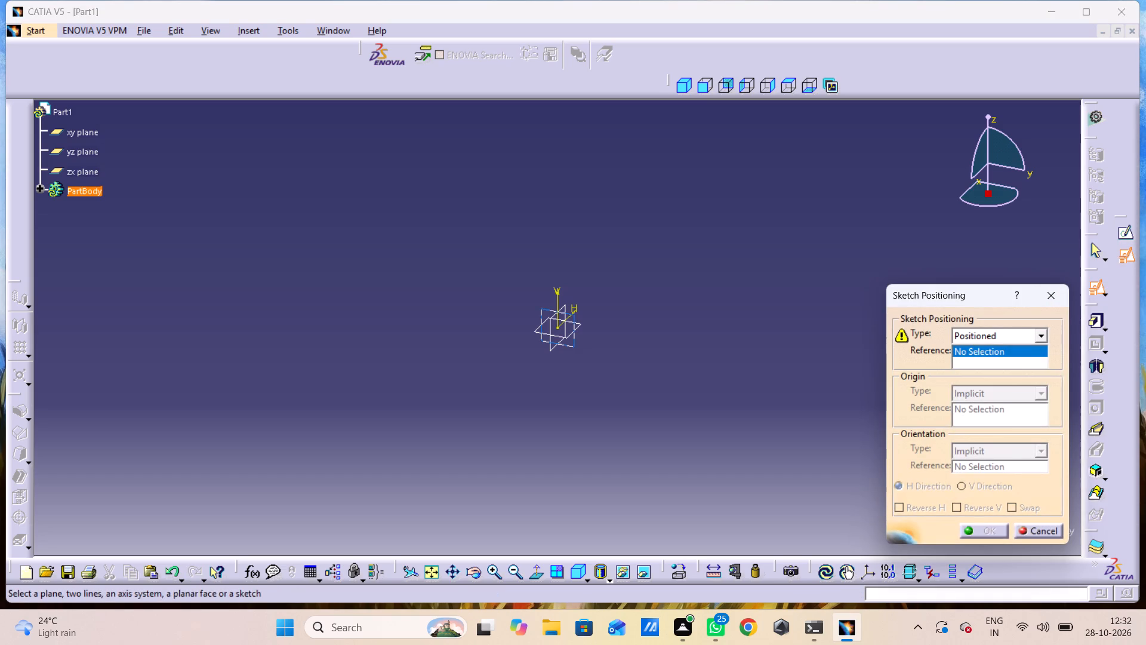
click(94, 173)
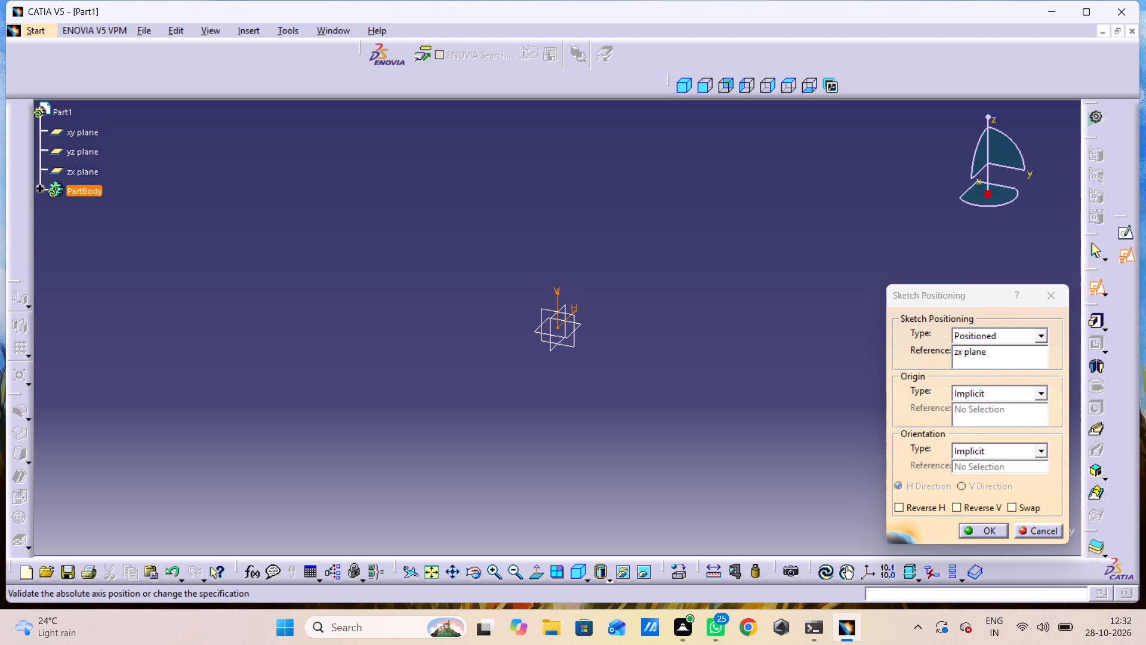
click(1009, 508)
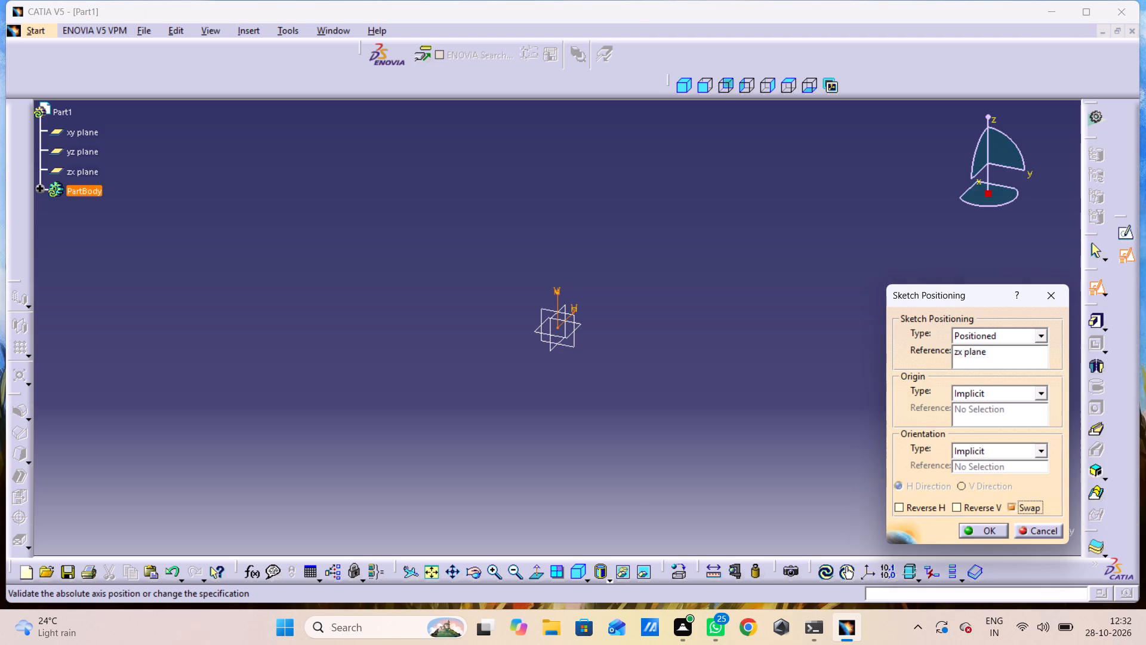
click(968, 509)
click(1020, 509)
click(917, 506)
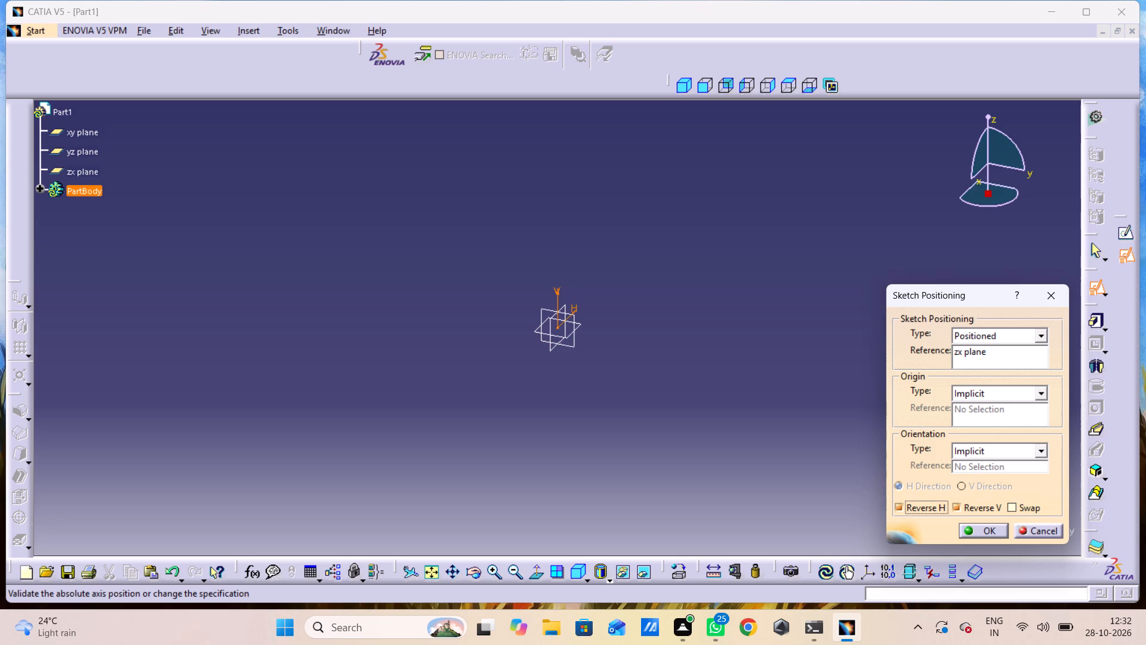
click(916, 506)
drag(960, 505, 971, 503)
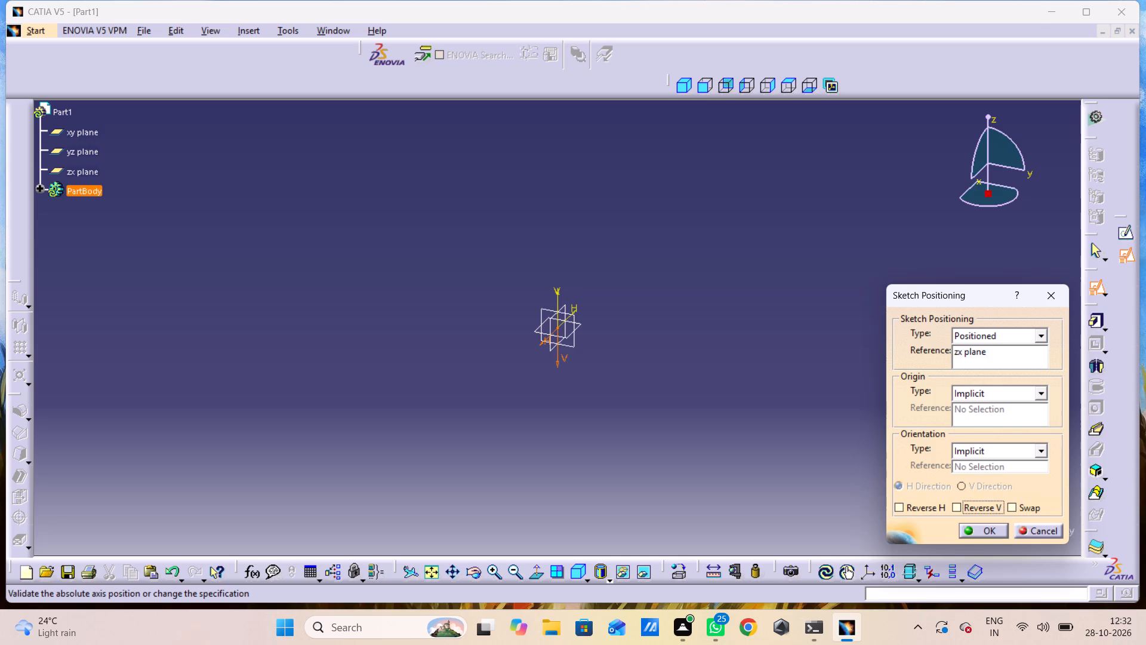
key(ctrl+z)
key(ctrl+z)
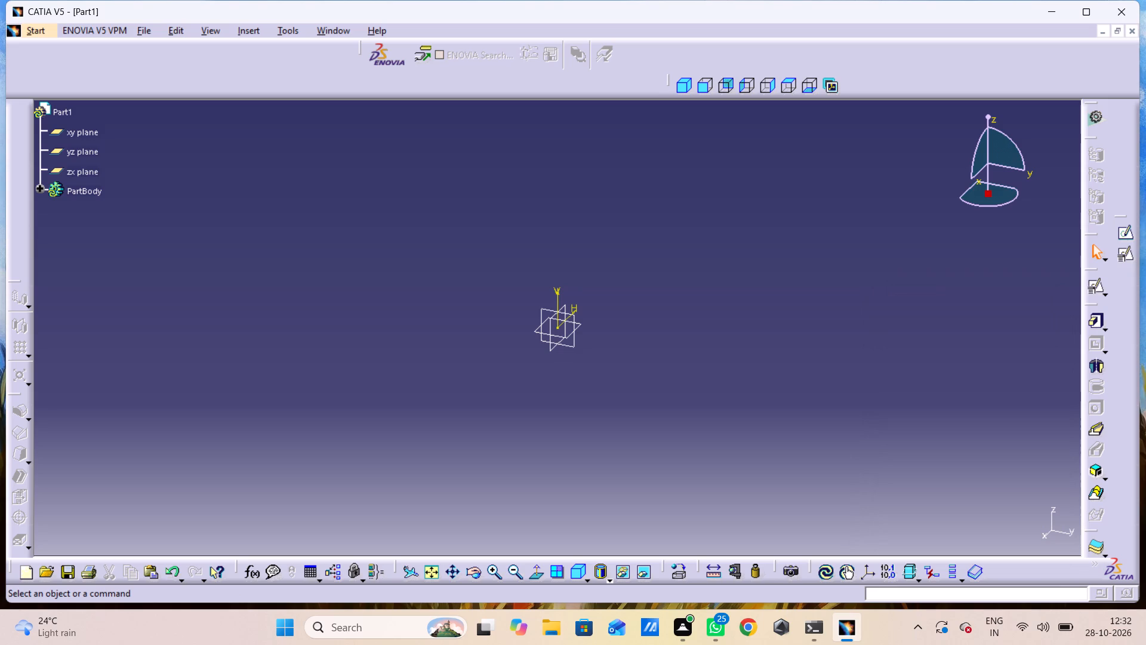
Create a positioned sketch on the yz plane with the H direction reversed.
click(568, 345)
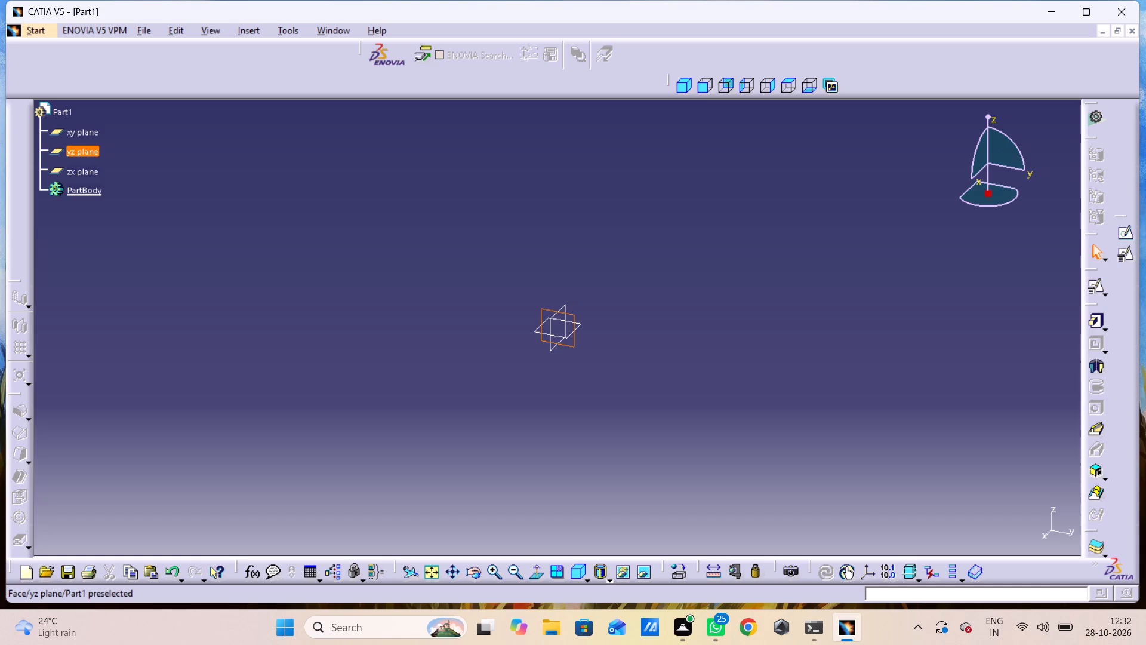
click(1123, 254)
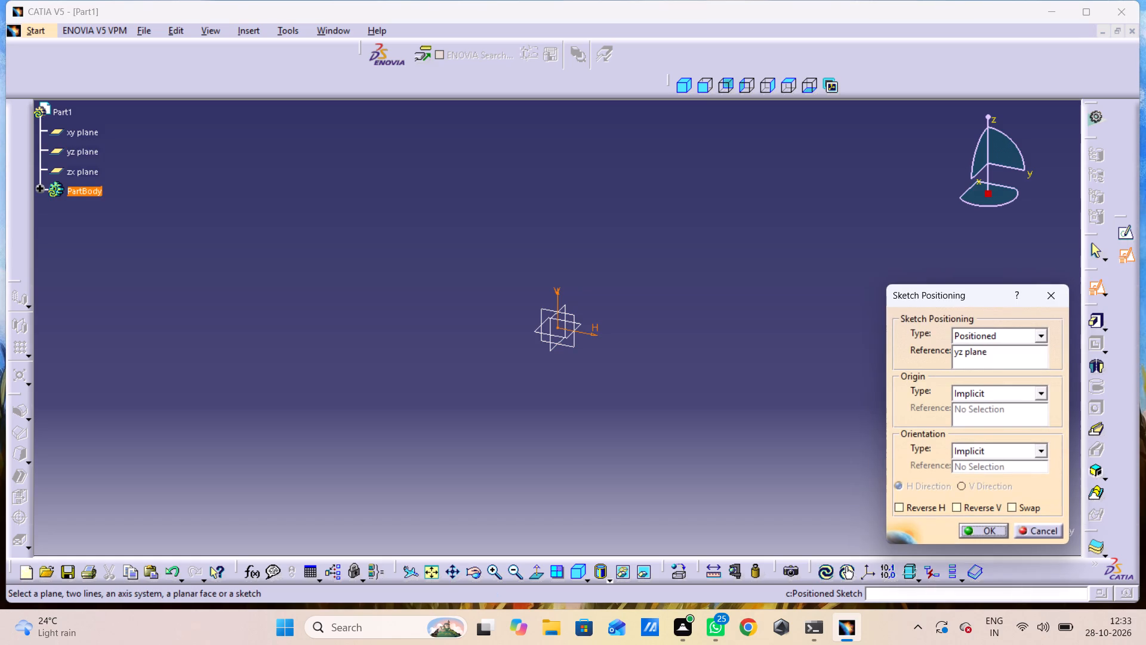
click(936, 503)
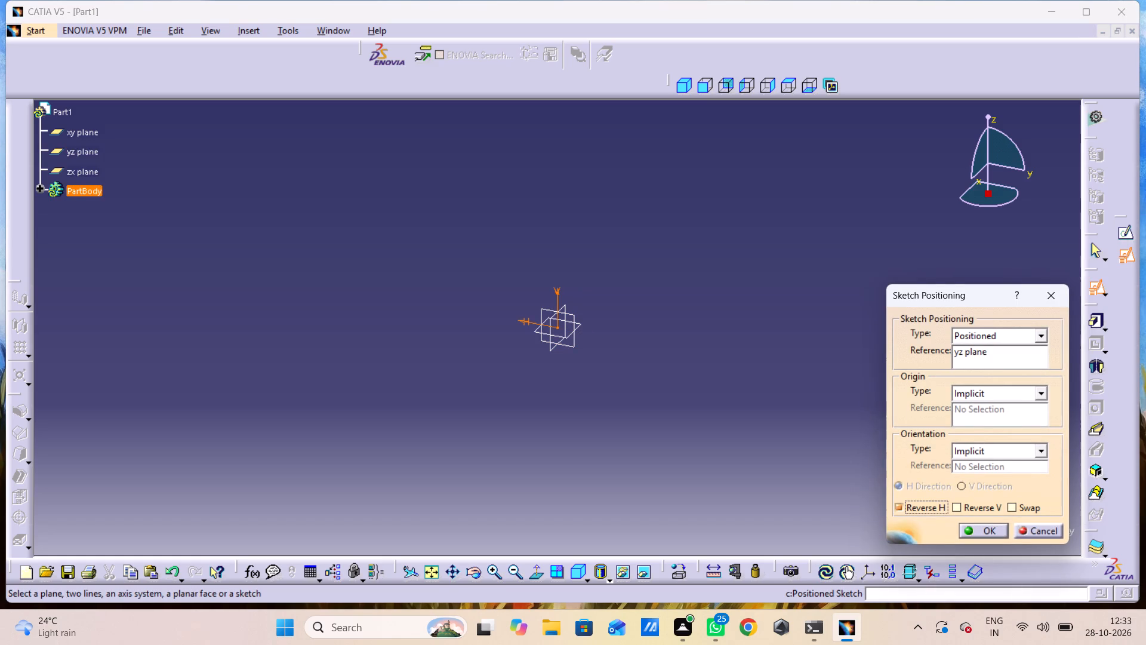
click(997, 530)
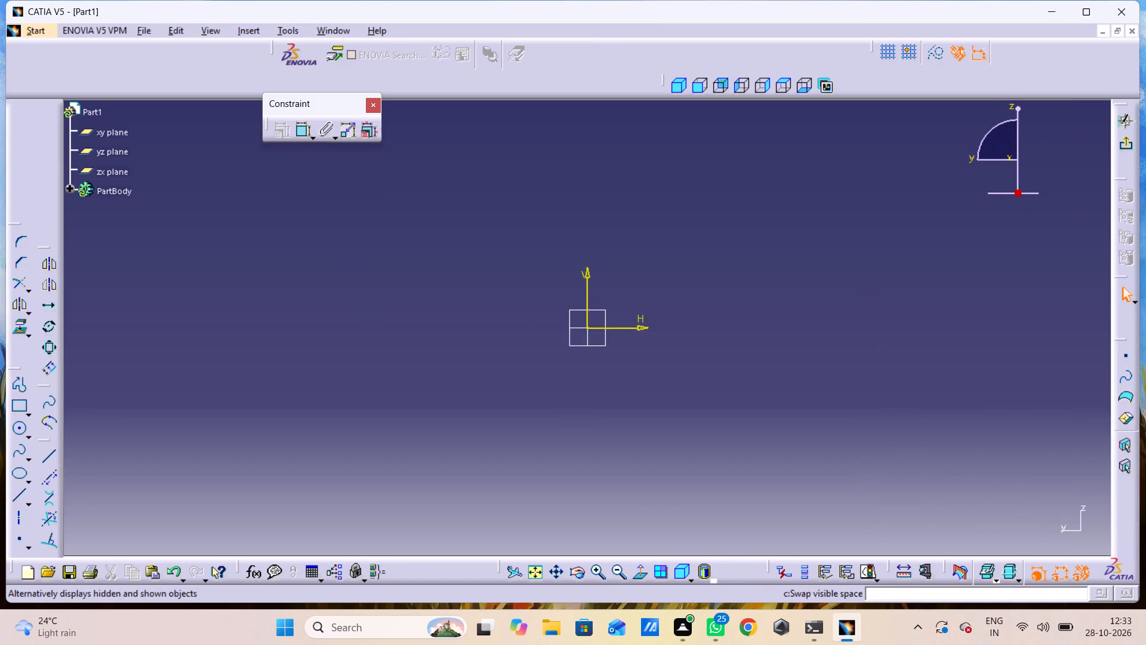
Sketch a circle about 72 mm in diameter centred on the origin and a second one about 55 mm in diameter inside it.
double_click(17, 428)
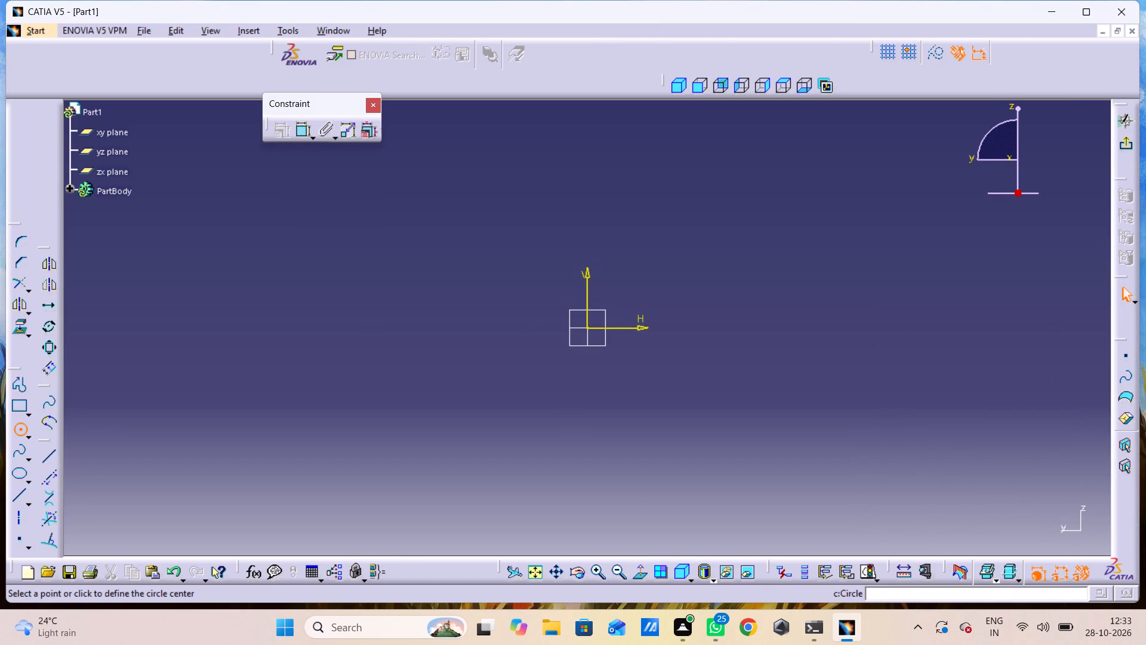
double_click(17, 428)
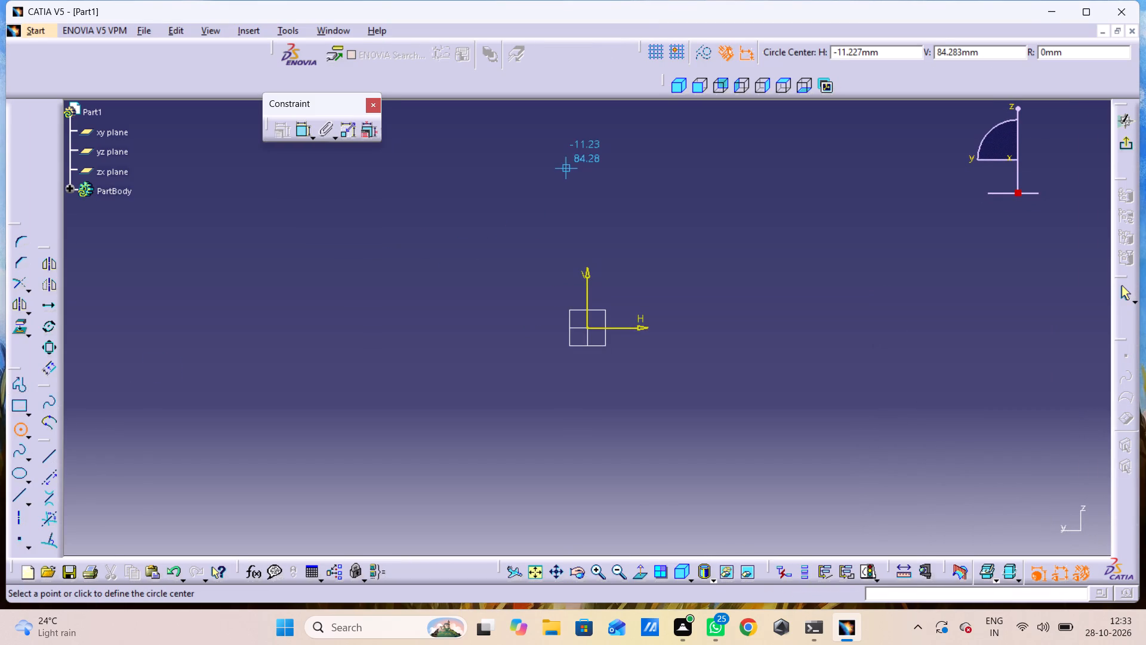
click(589, 325)
click(649, 361)
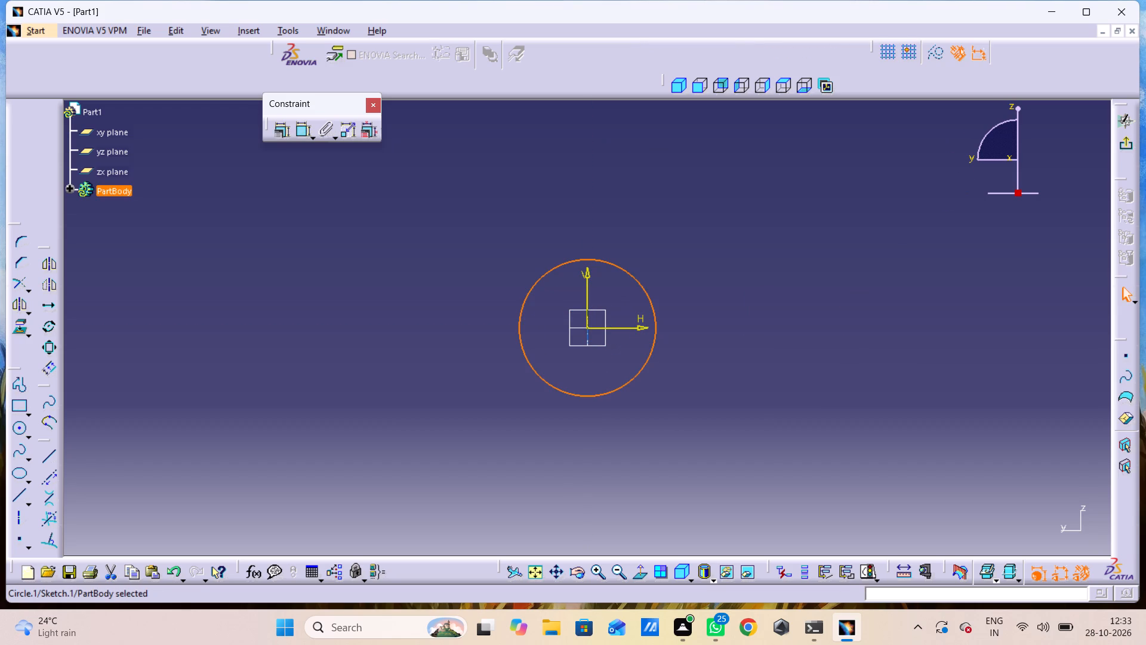
double_click(14, 431)
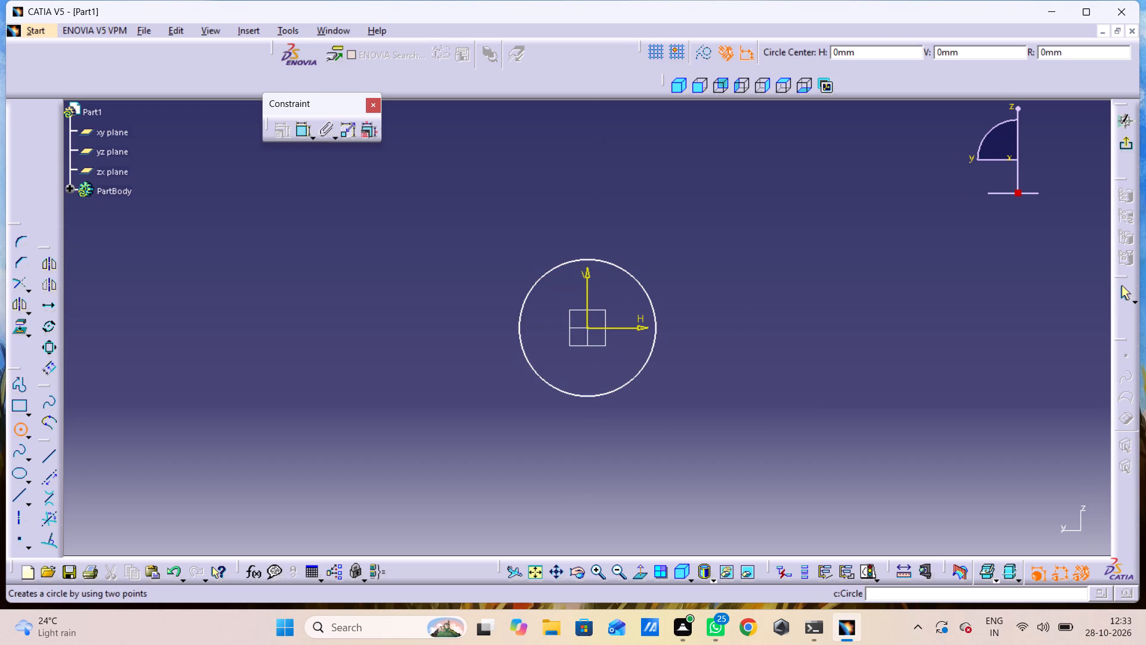
click(592, 327)
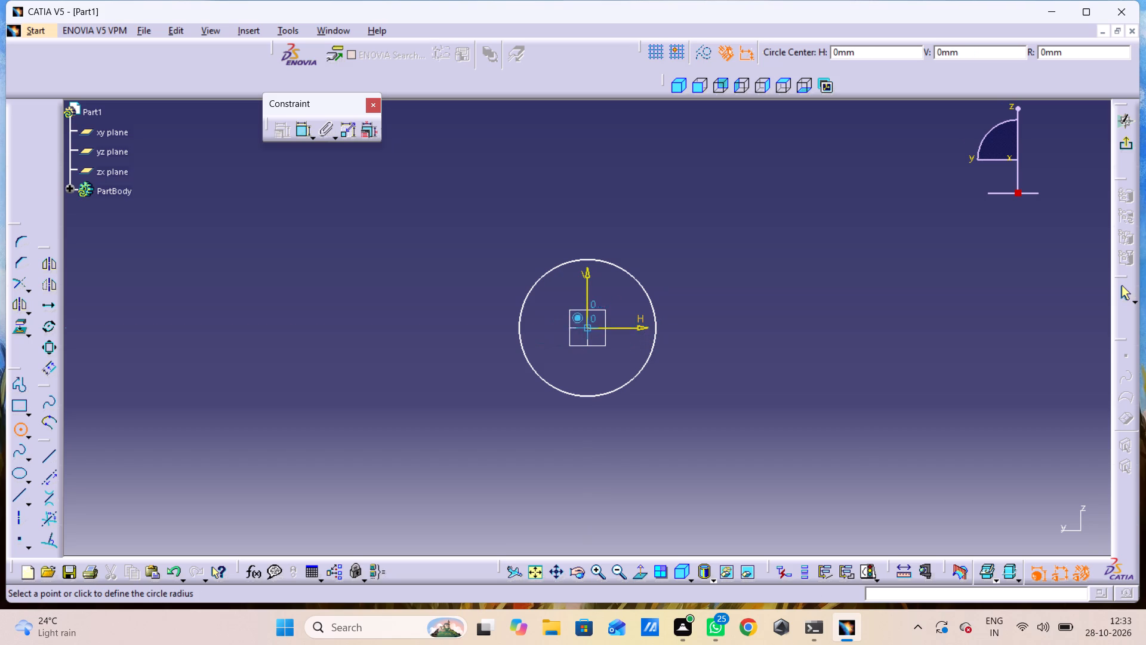
click(593, 380)
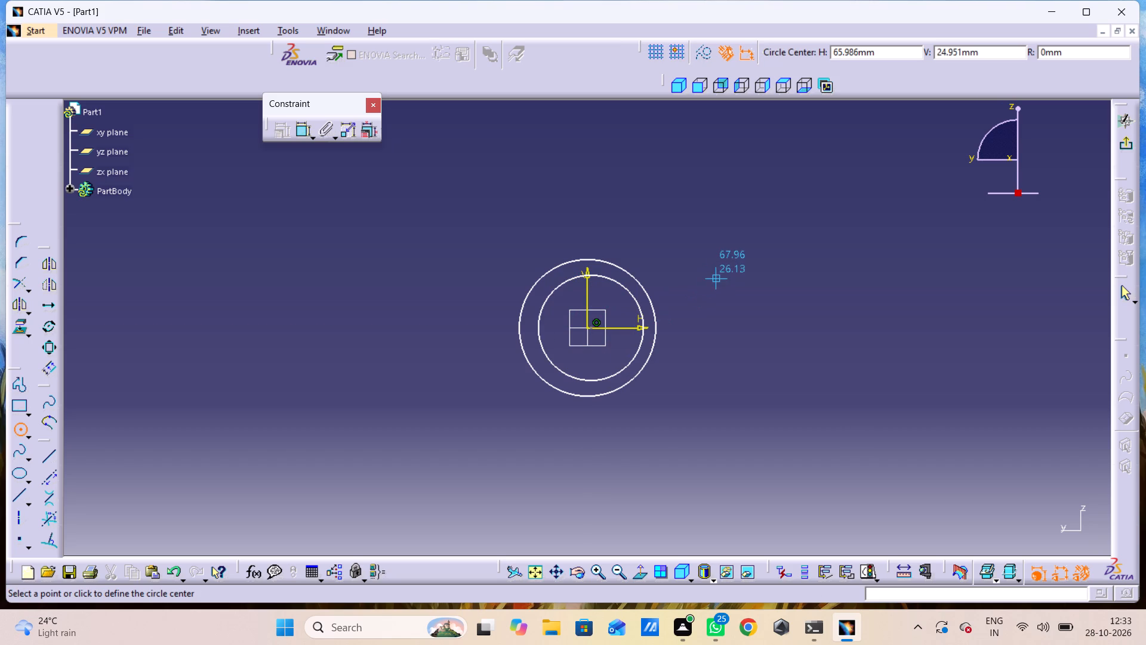
key(space)
key(Escape)
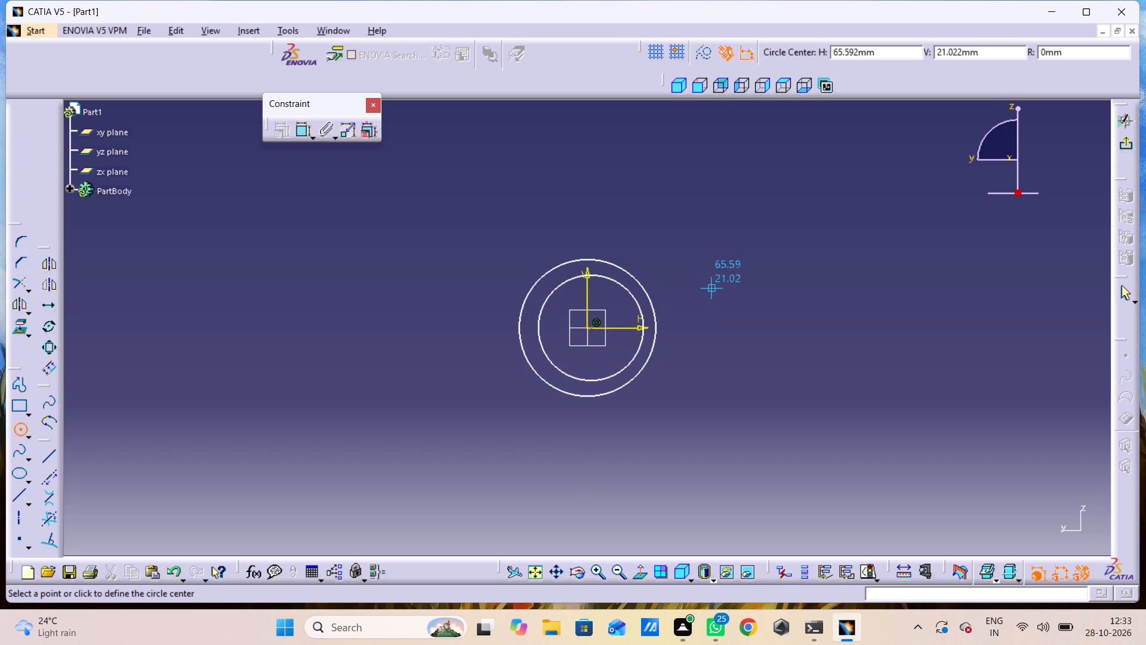
key(Escape)
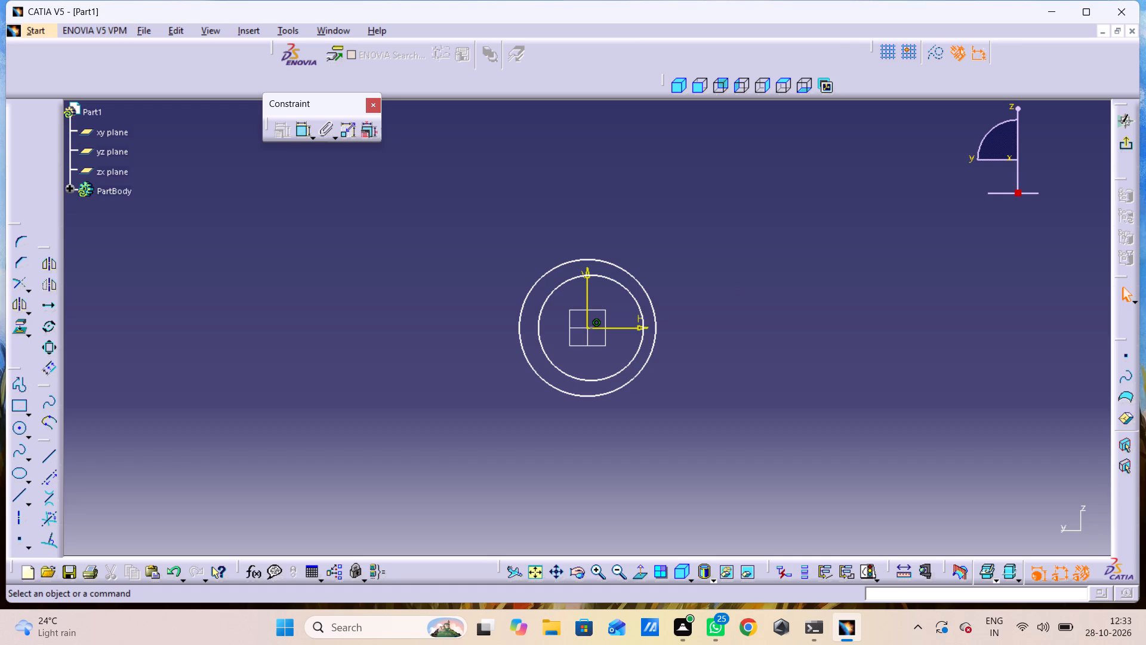
Add diameter dimensions to the inner and outer circles.
double_click(302, 127)
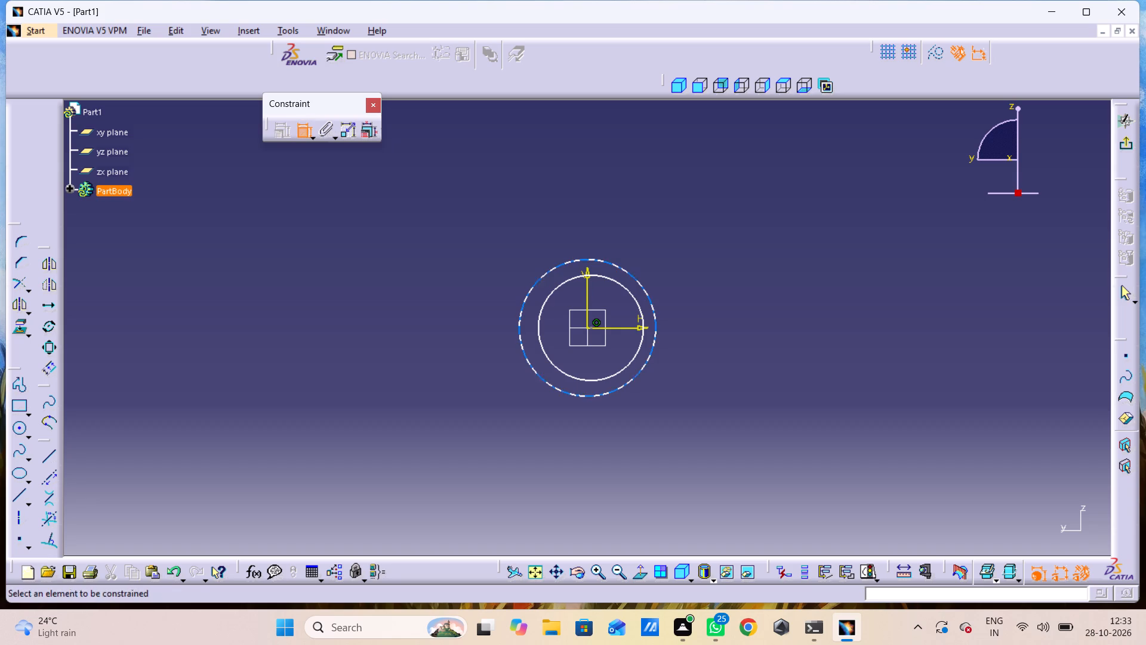
click(613, 282)
click(697, 389)
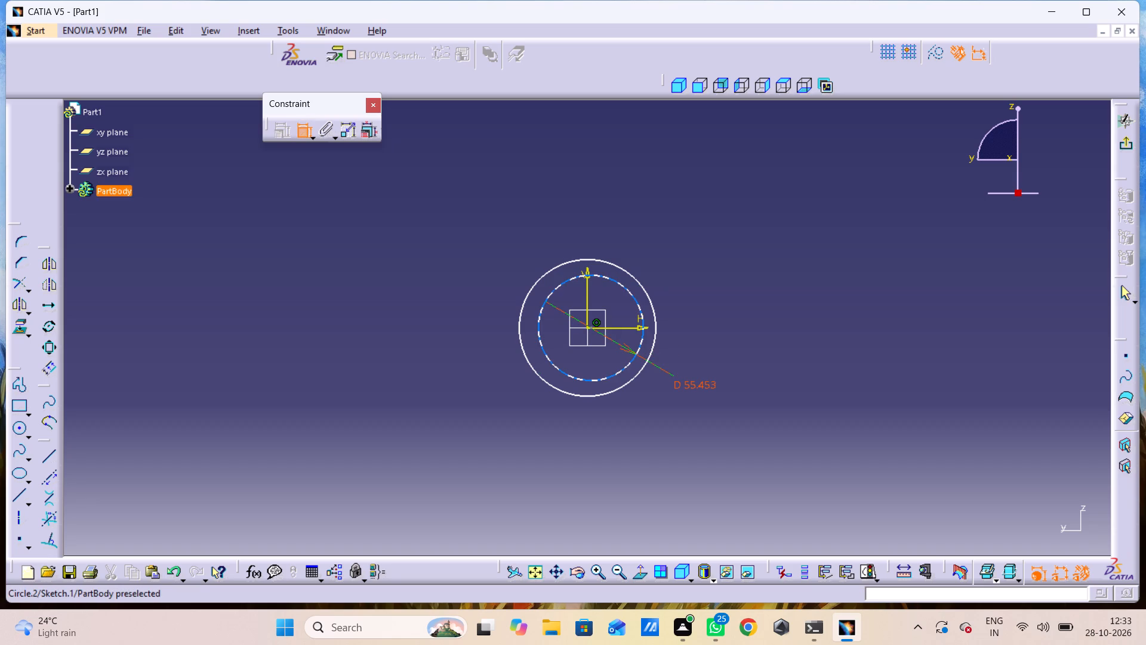
click(648, 304)
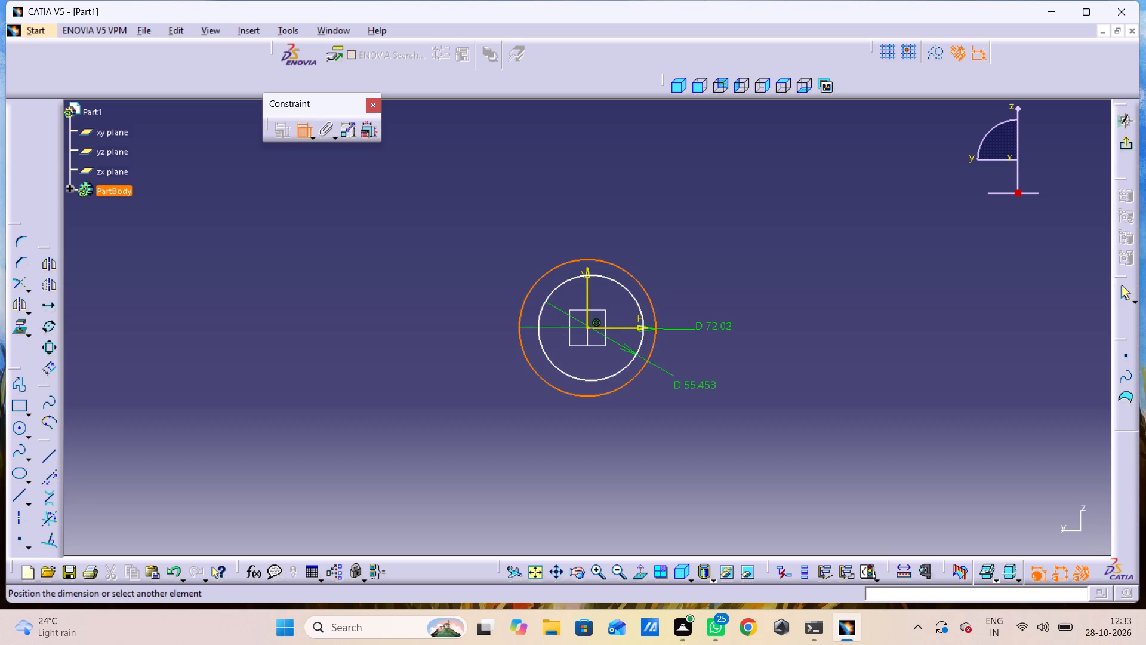
click(714, 329)
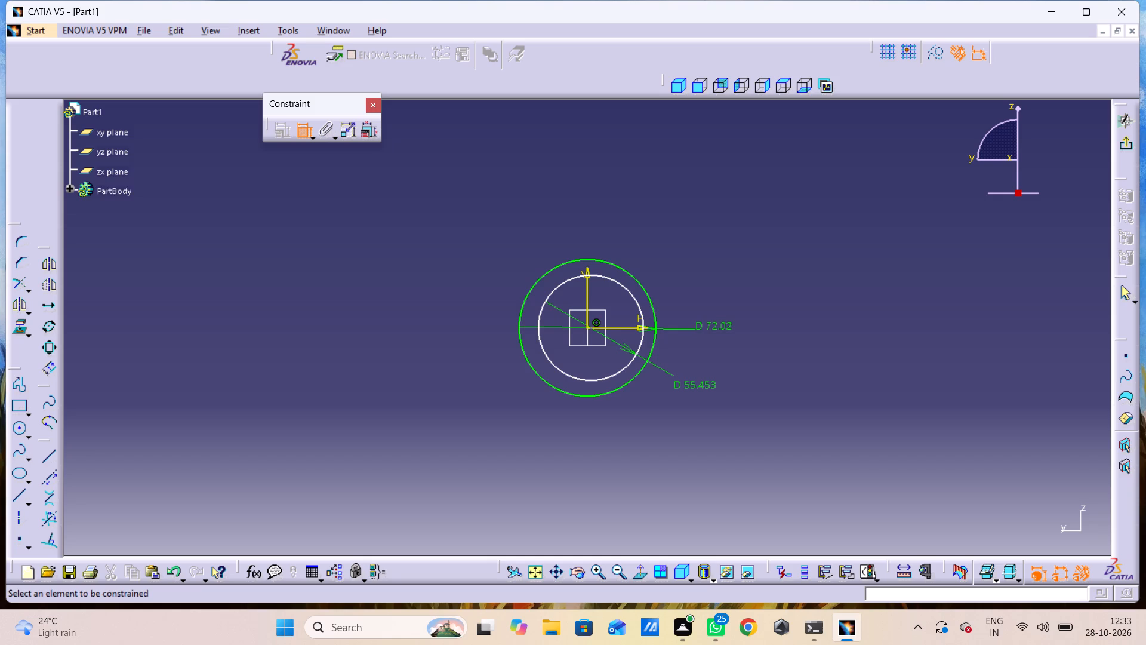
Change the outer circle's dimension from diameter to radius and set it to 40 mm.
double_click(707, 321)
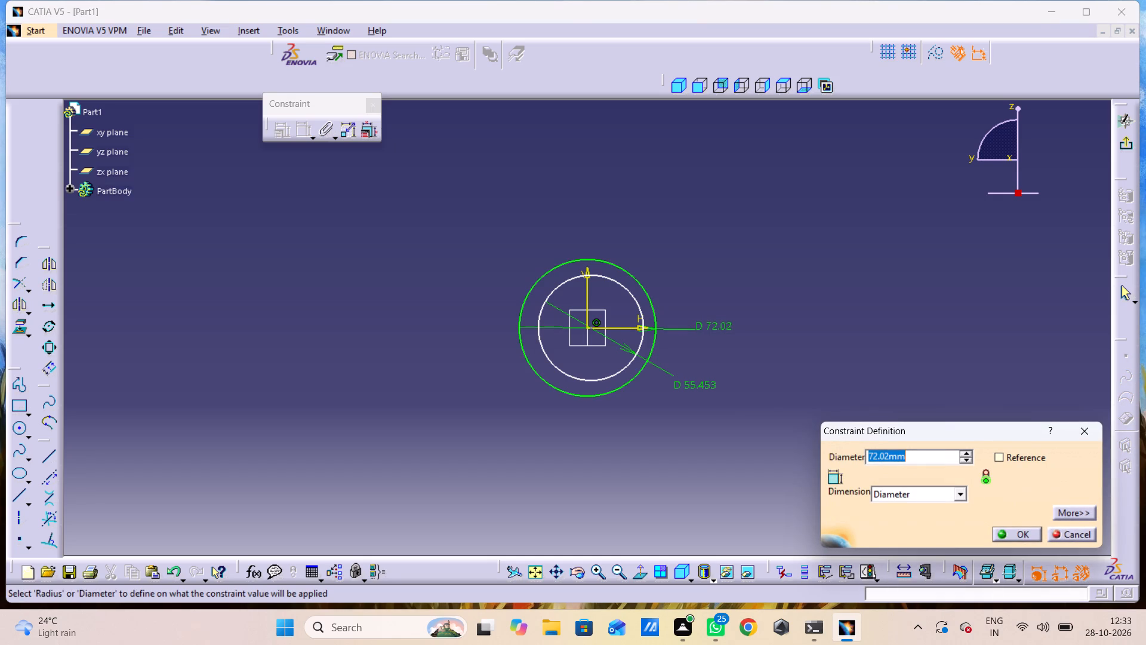
click(883, 496)
click(886, 504)
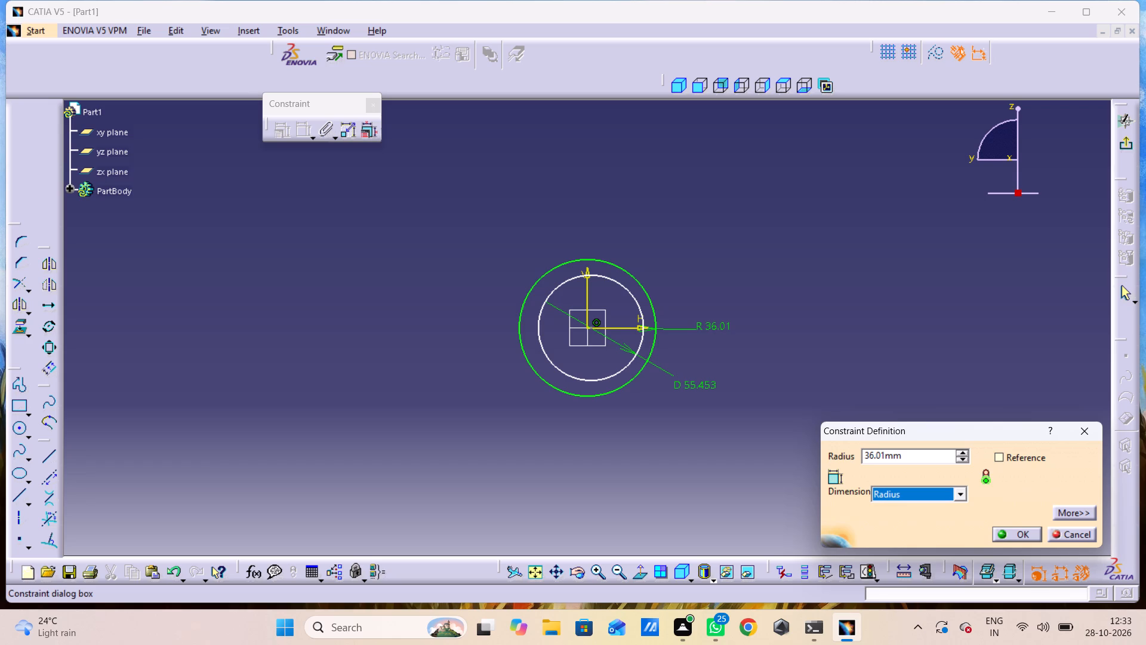
text(40)
key(Return)
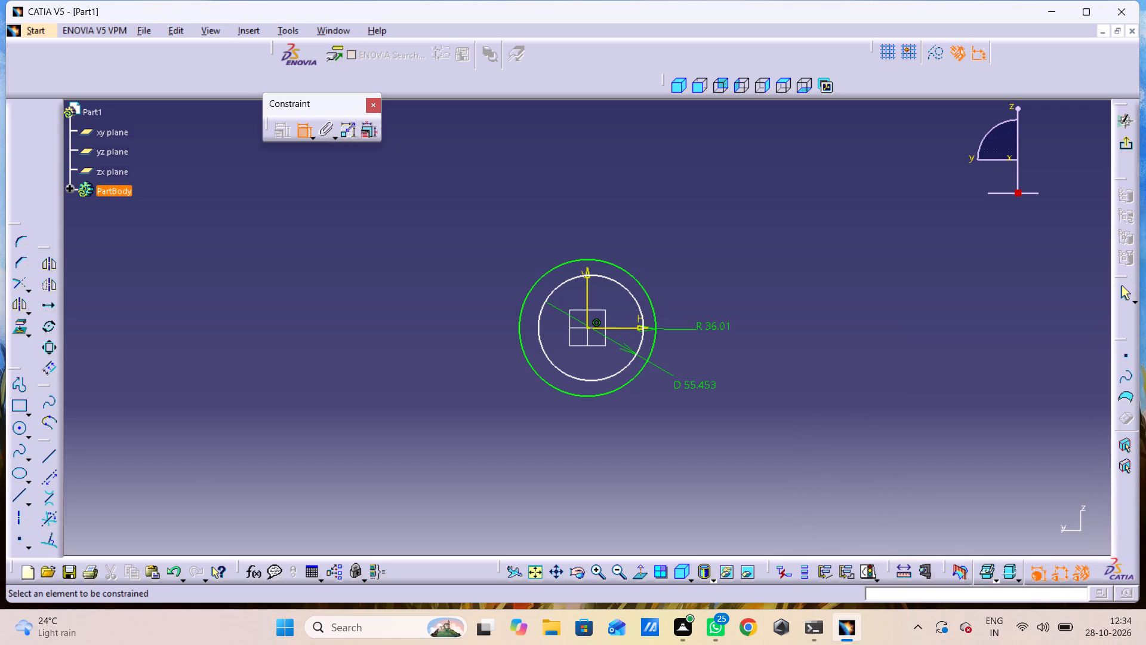
double_click(711, 328)
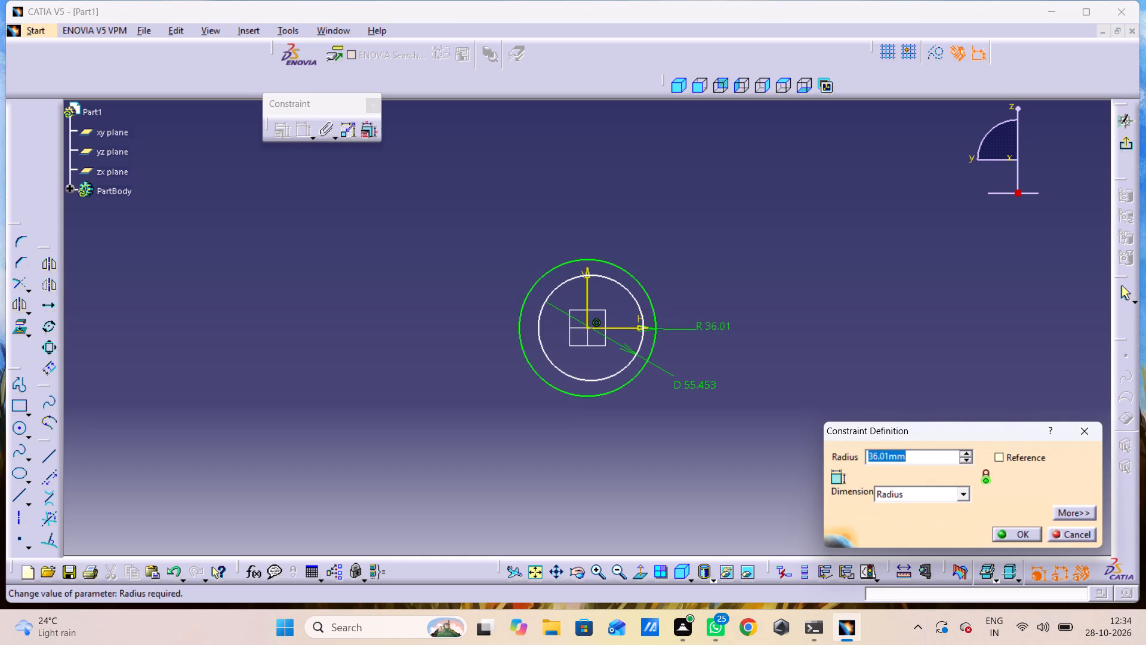
text(40)
key(Return)
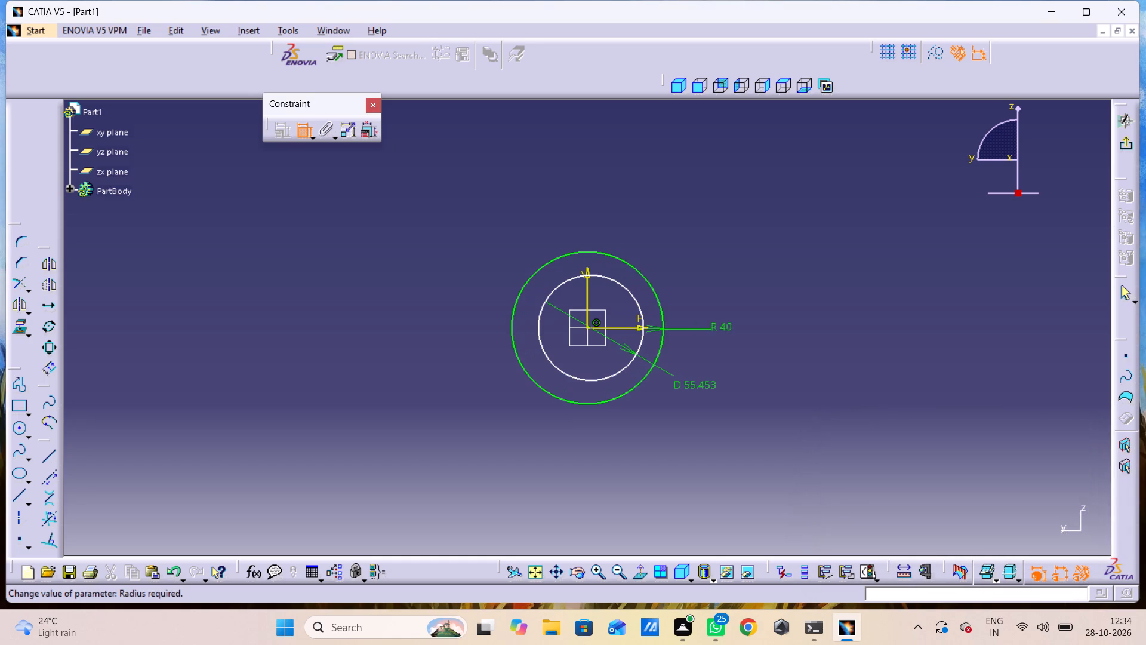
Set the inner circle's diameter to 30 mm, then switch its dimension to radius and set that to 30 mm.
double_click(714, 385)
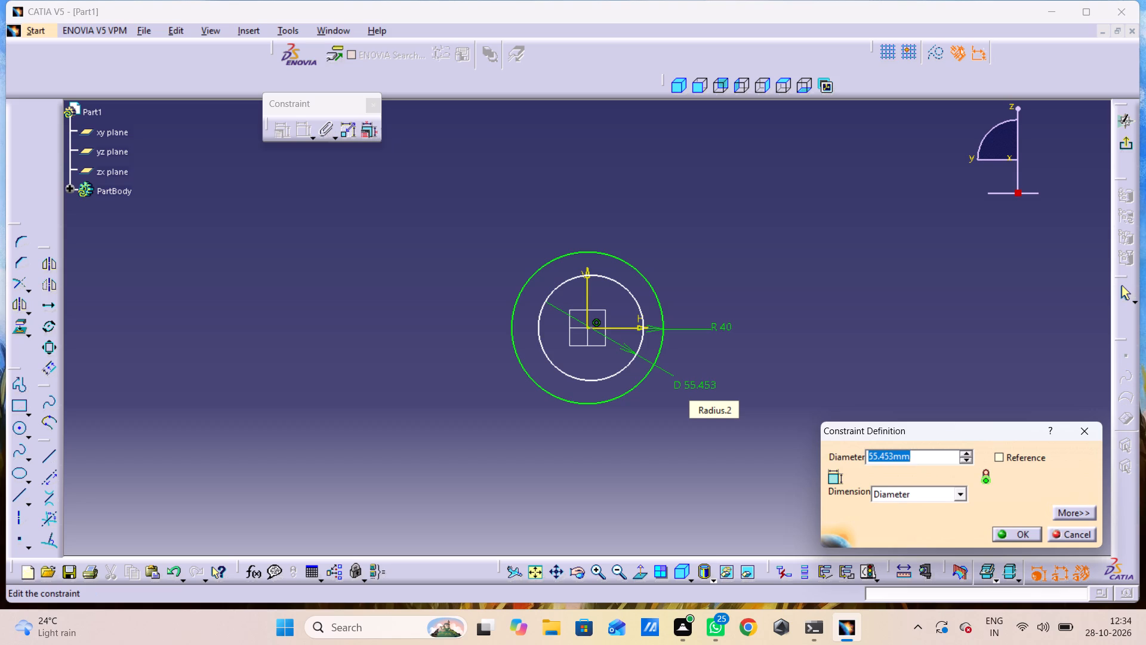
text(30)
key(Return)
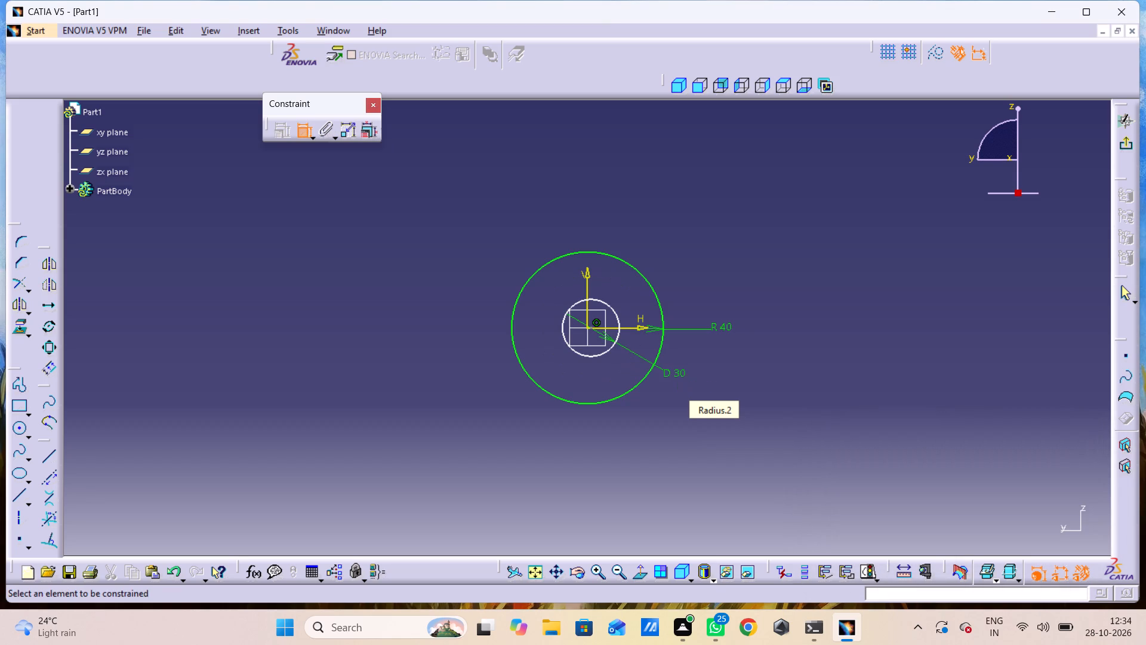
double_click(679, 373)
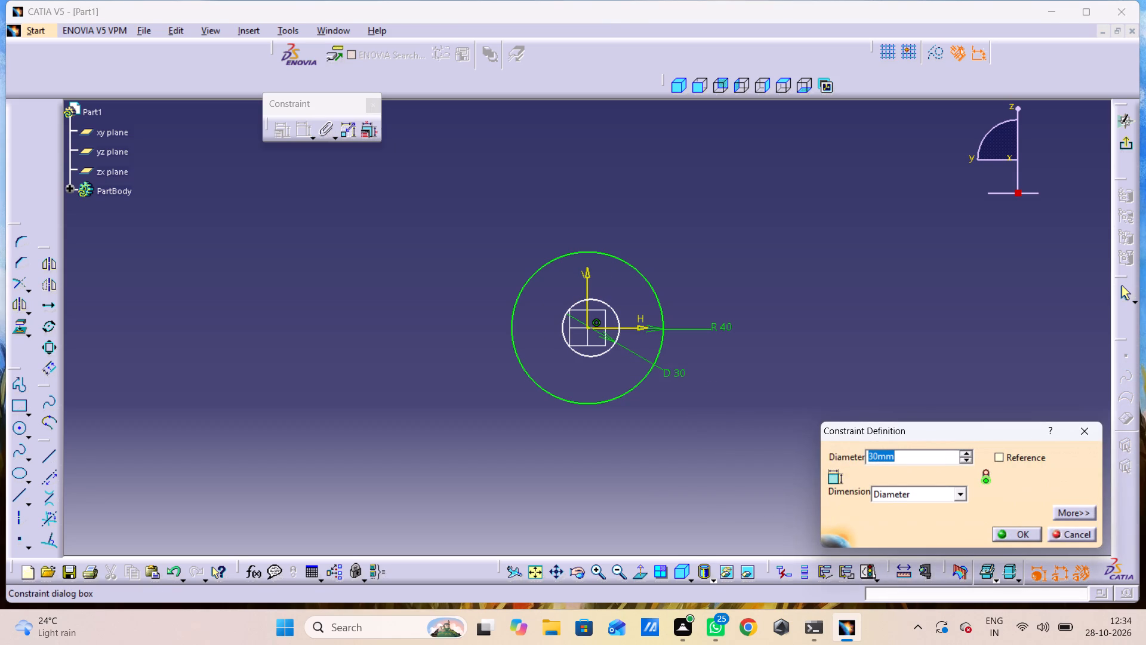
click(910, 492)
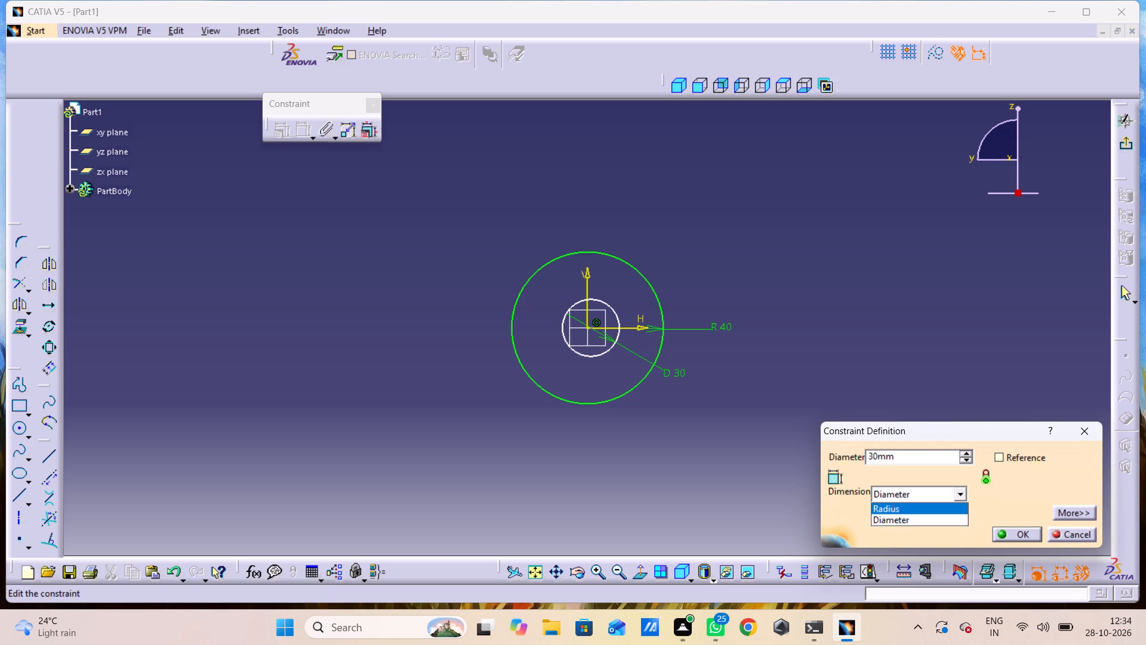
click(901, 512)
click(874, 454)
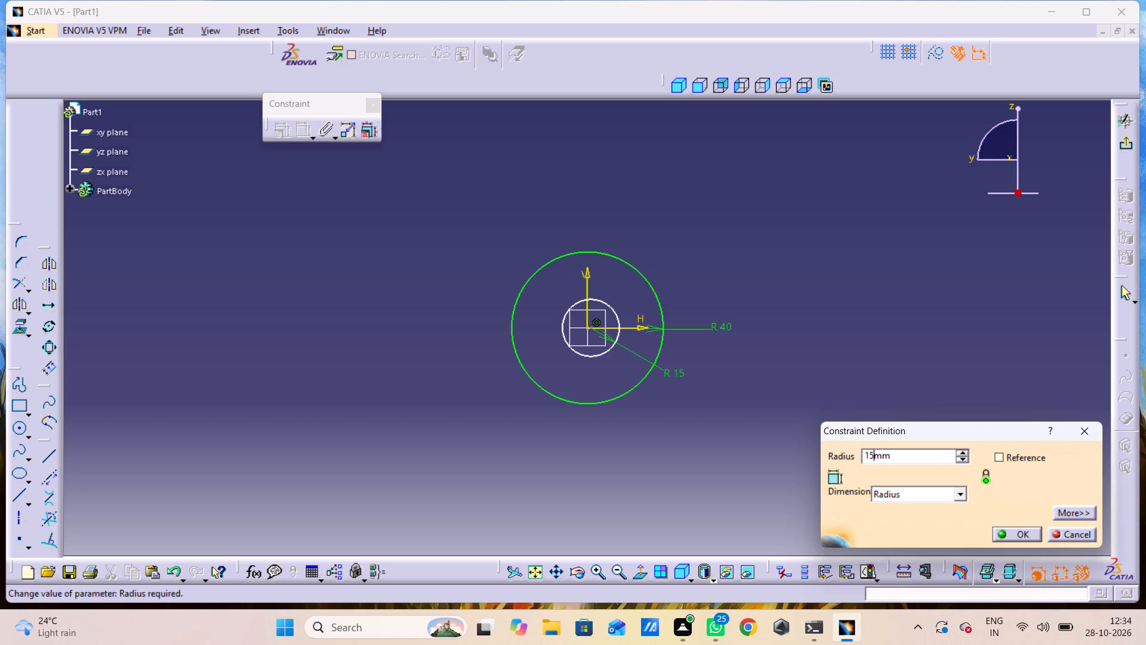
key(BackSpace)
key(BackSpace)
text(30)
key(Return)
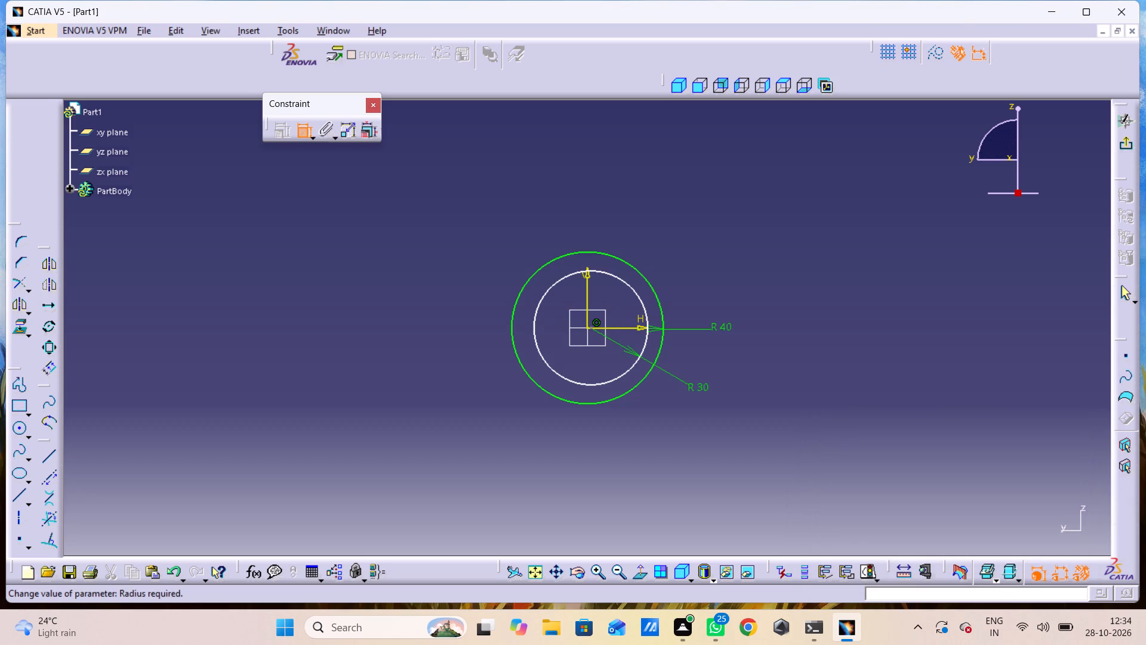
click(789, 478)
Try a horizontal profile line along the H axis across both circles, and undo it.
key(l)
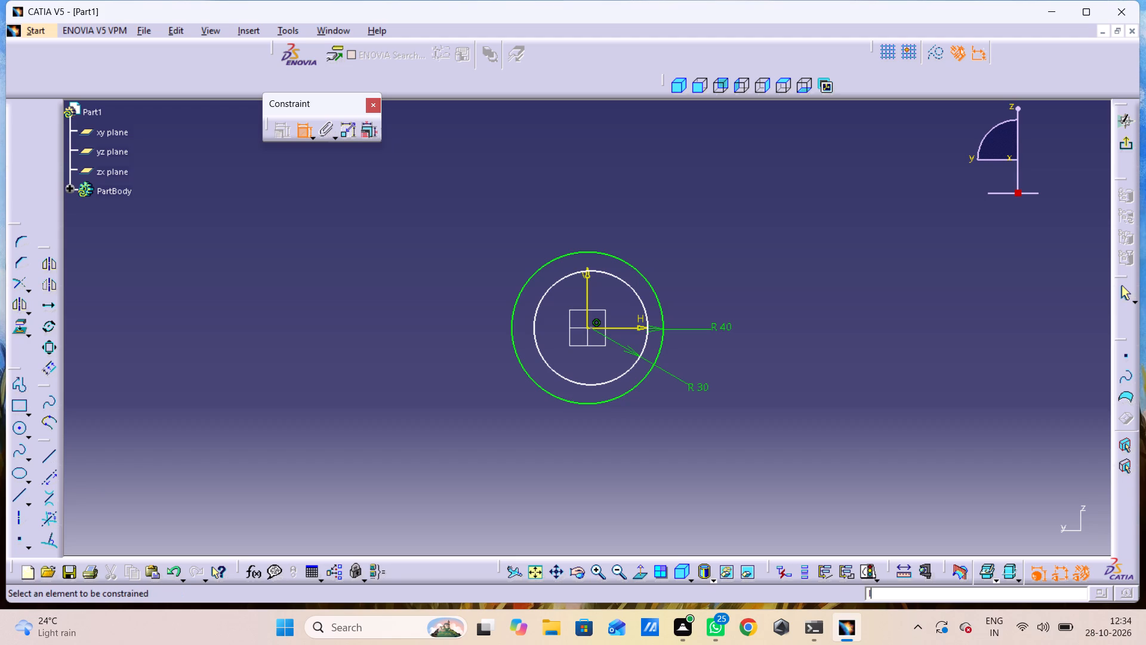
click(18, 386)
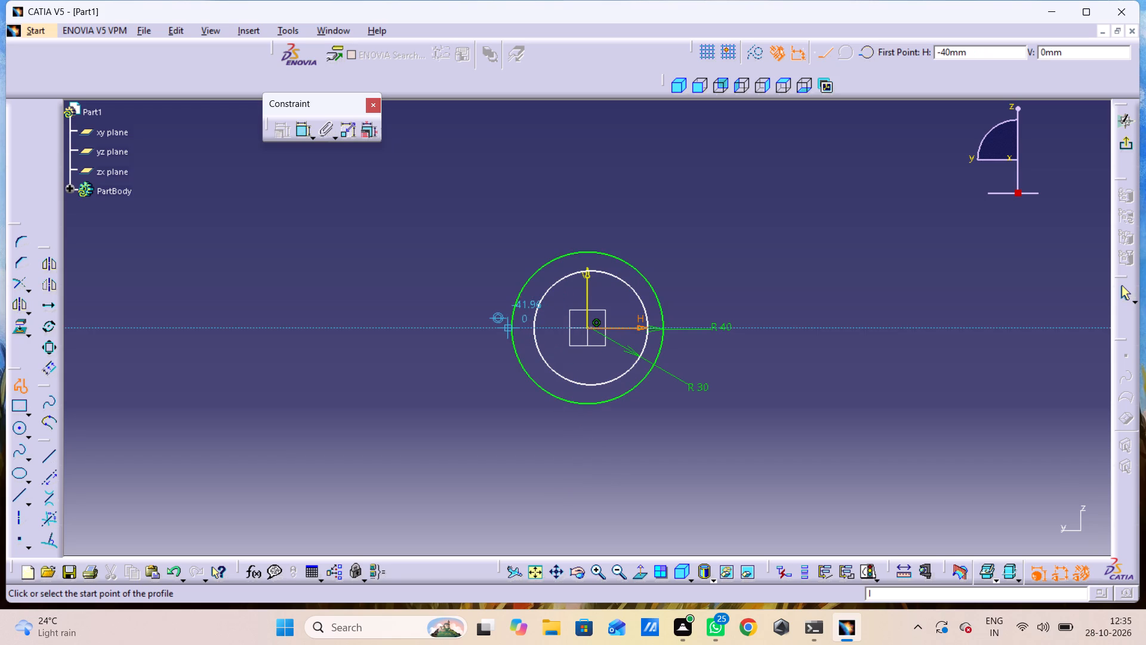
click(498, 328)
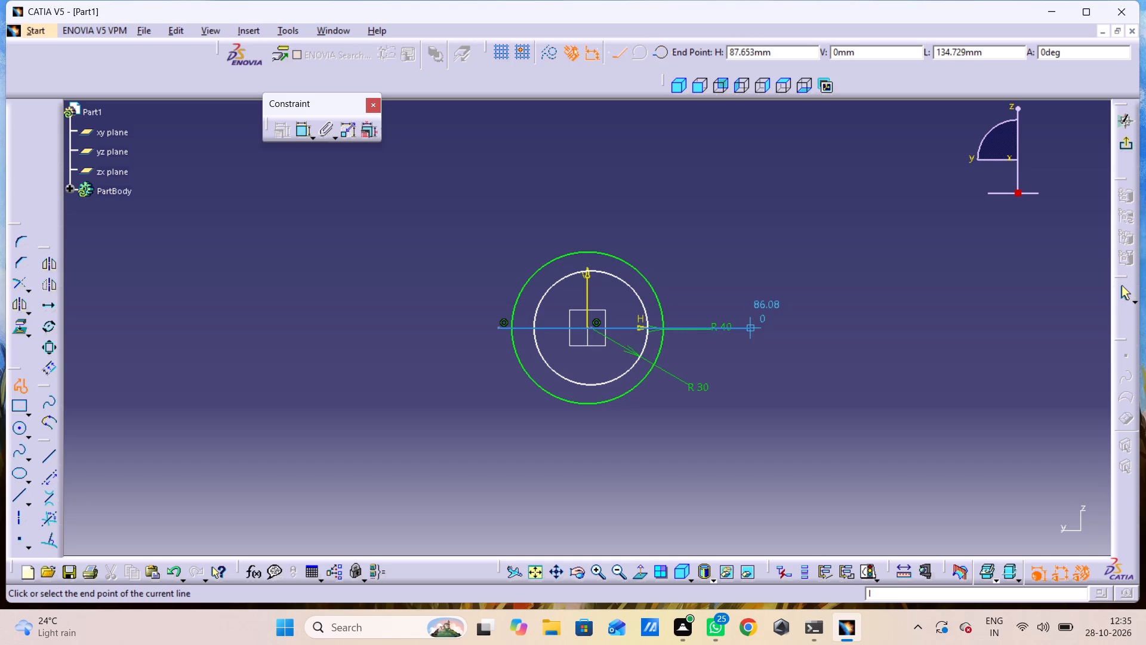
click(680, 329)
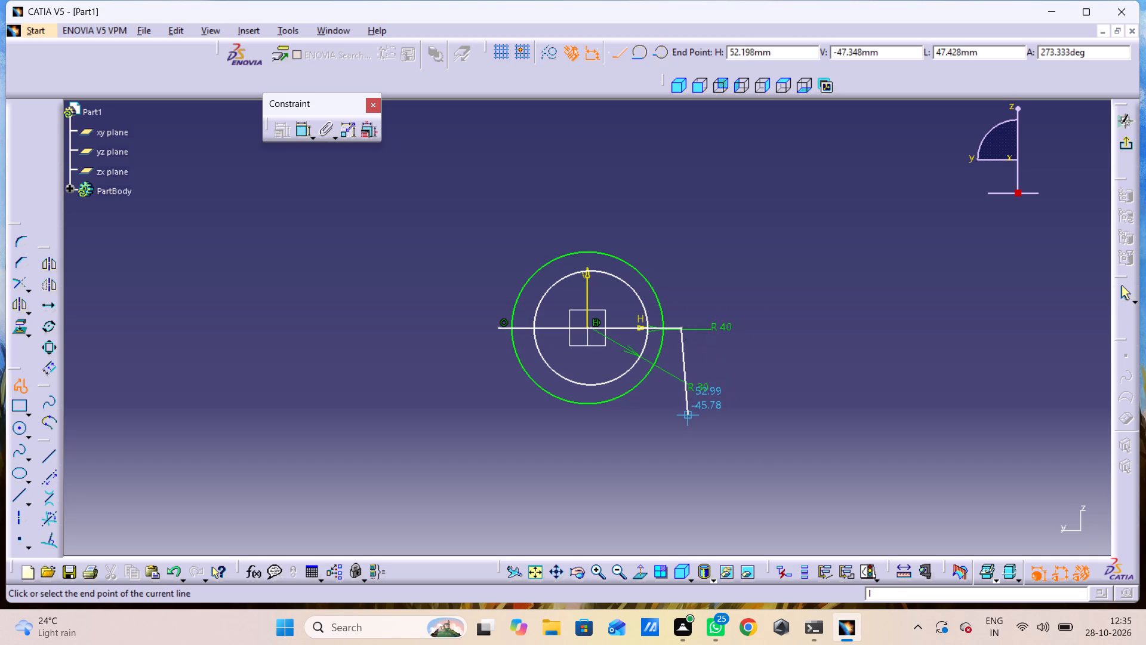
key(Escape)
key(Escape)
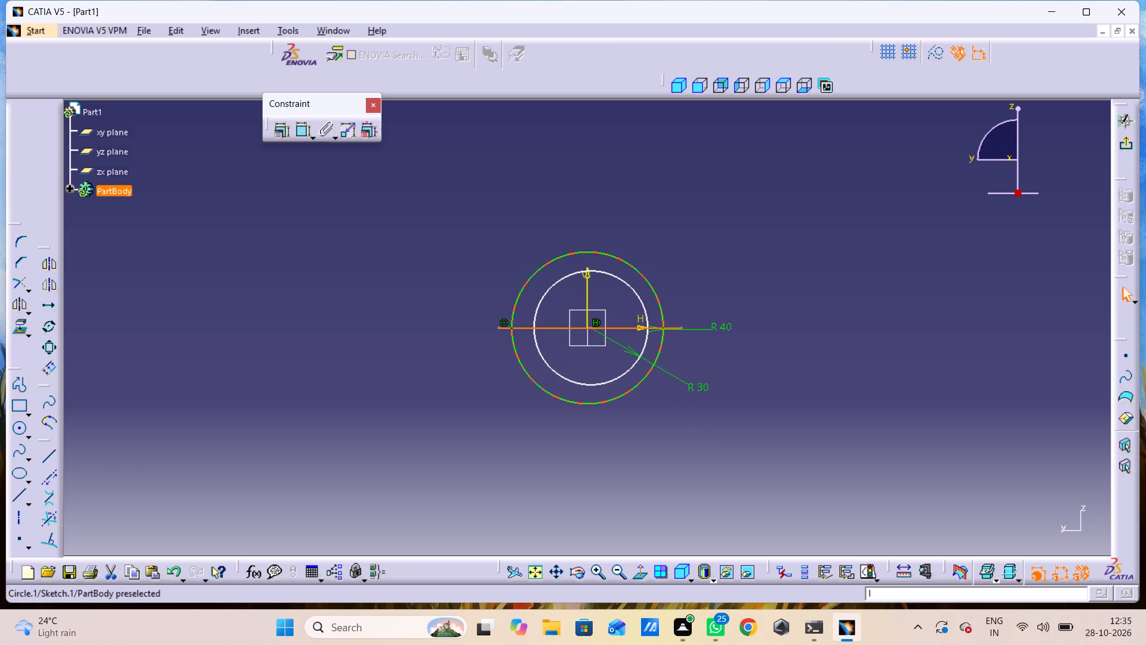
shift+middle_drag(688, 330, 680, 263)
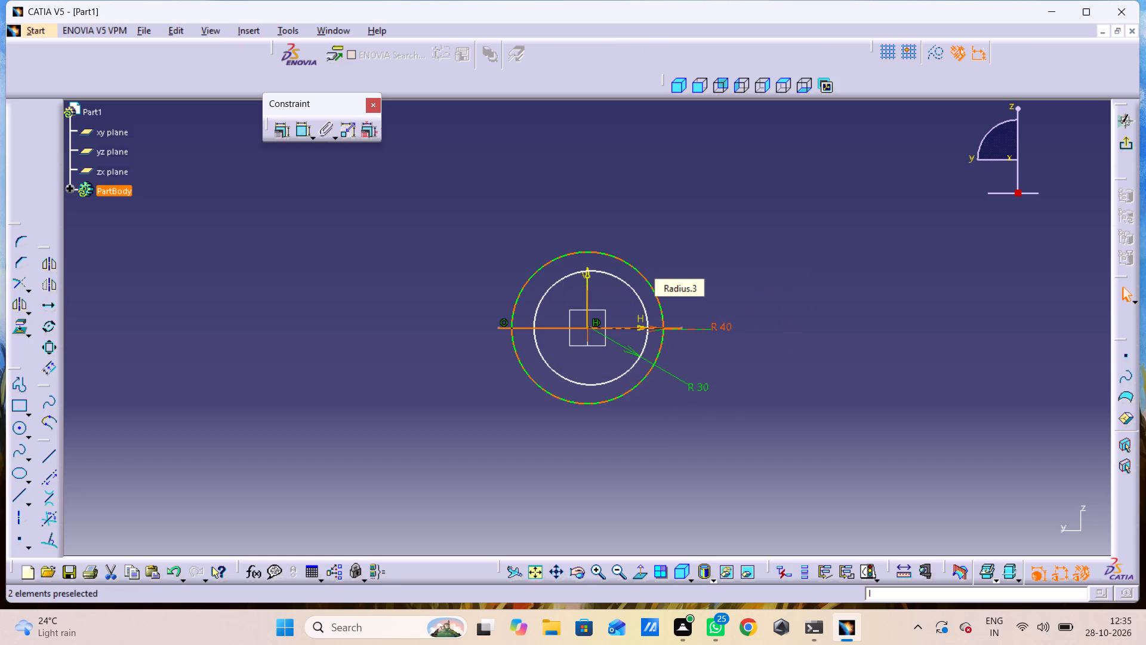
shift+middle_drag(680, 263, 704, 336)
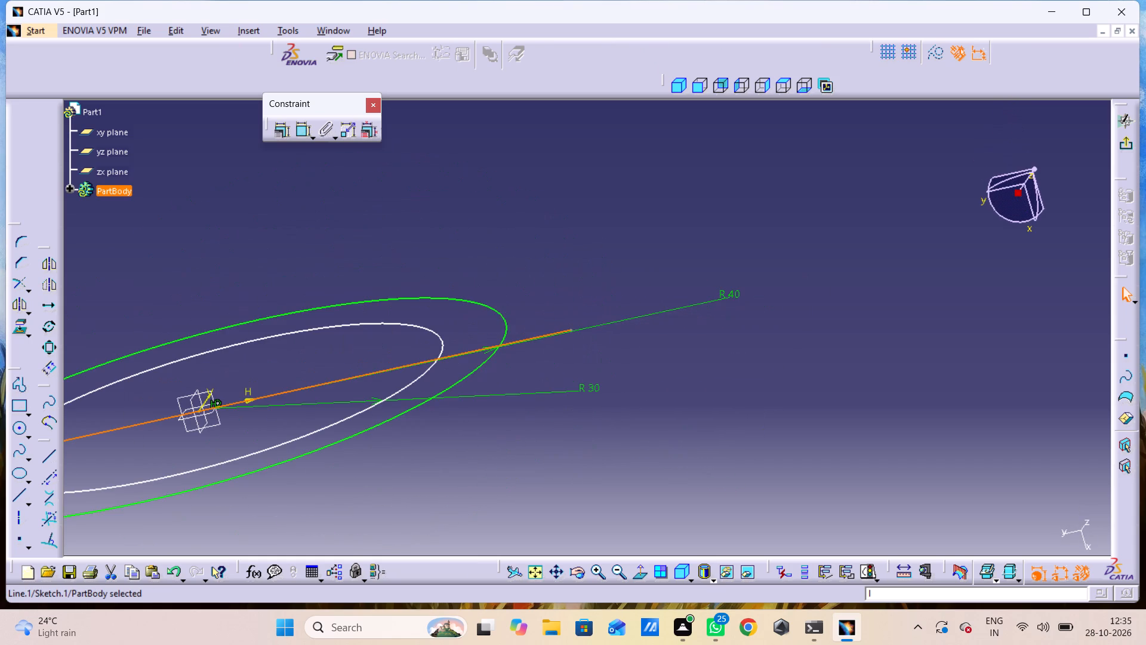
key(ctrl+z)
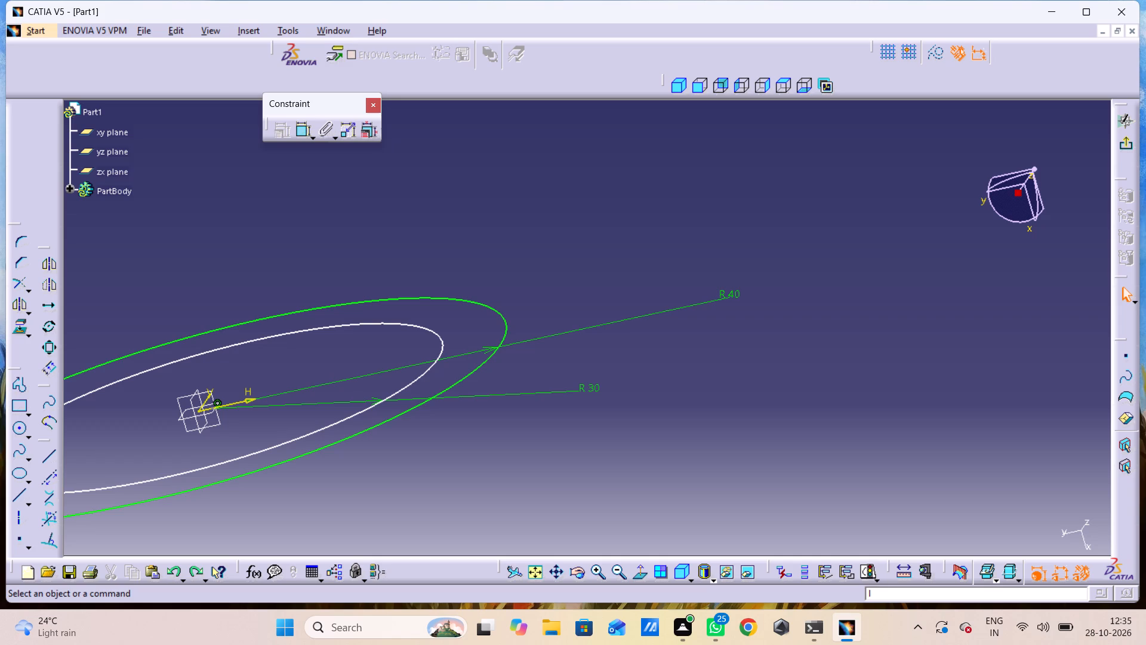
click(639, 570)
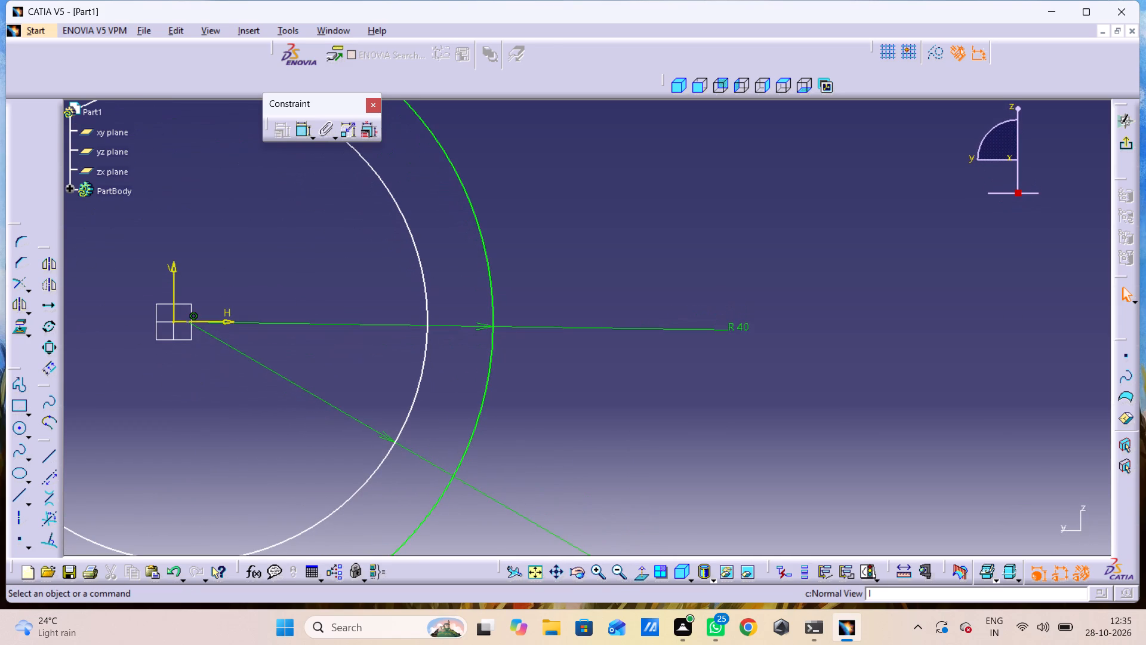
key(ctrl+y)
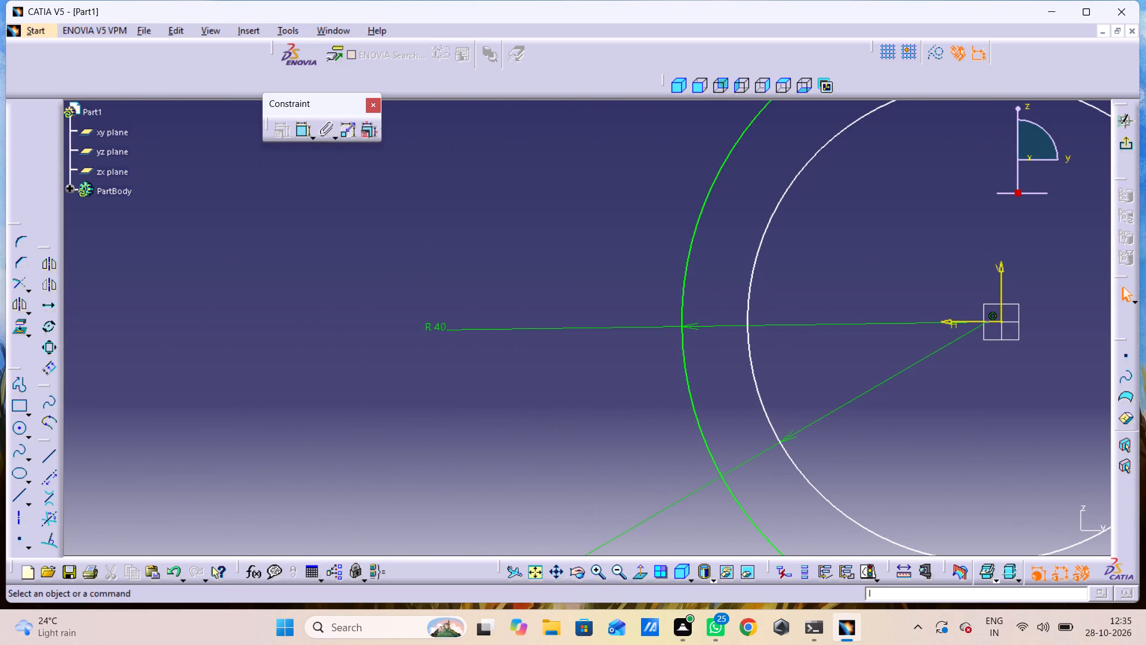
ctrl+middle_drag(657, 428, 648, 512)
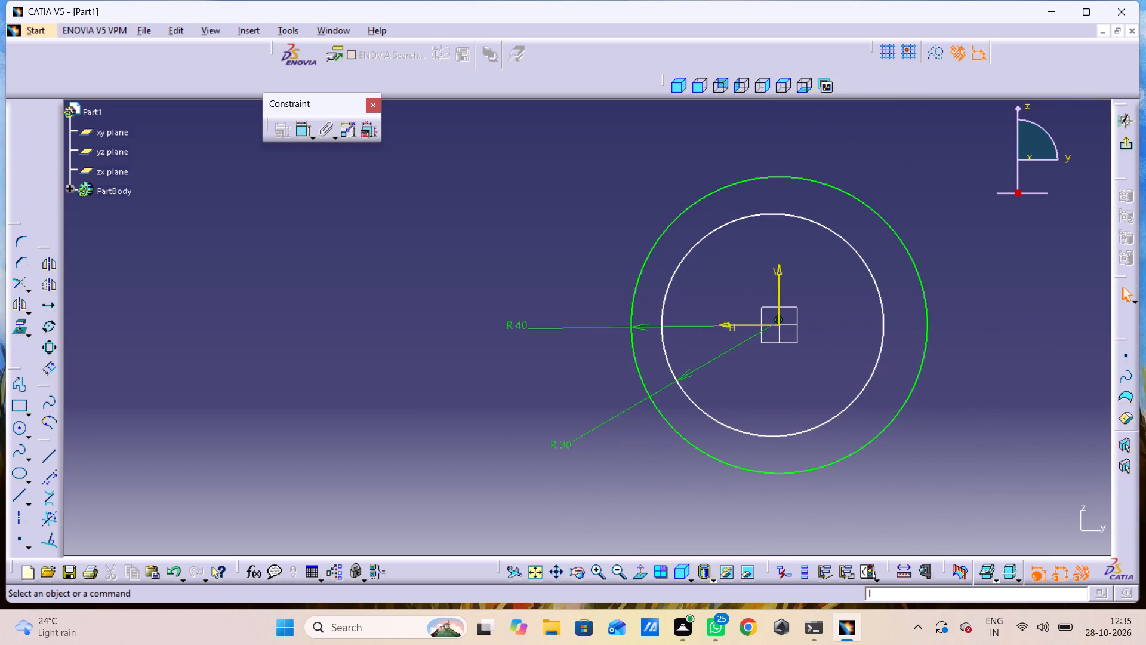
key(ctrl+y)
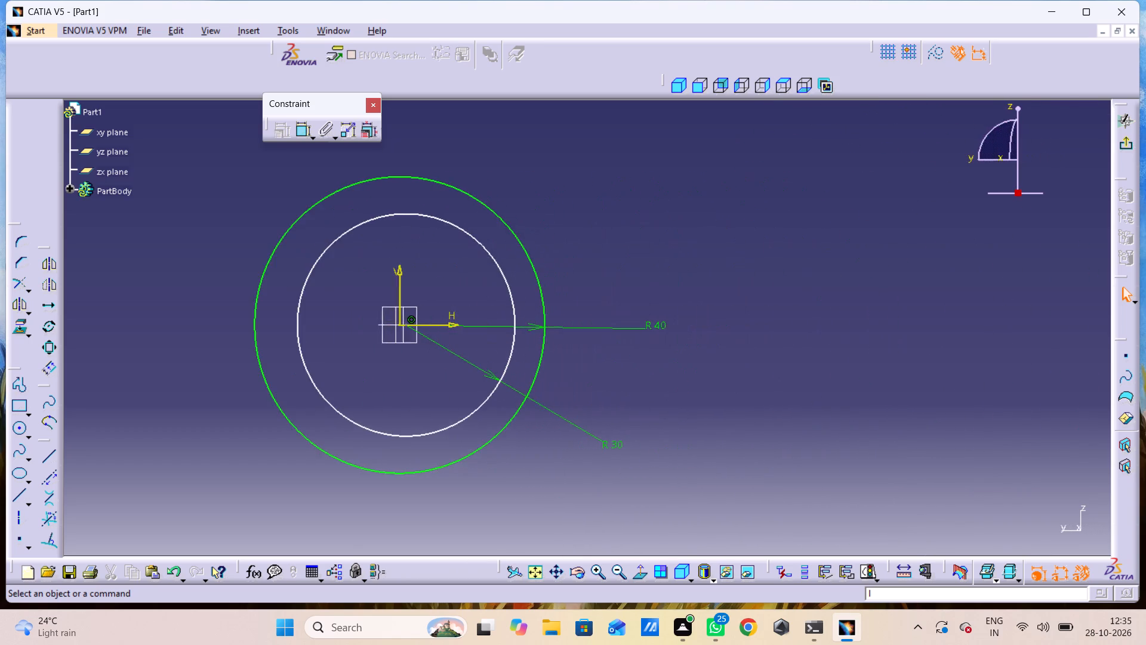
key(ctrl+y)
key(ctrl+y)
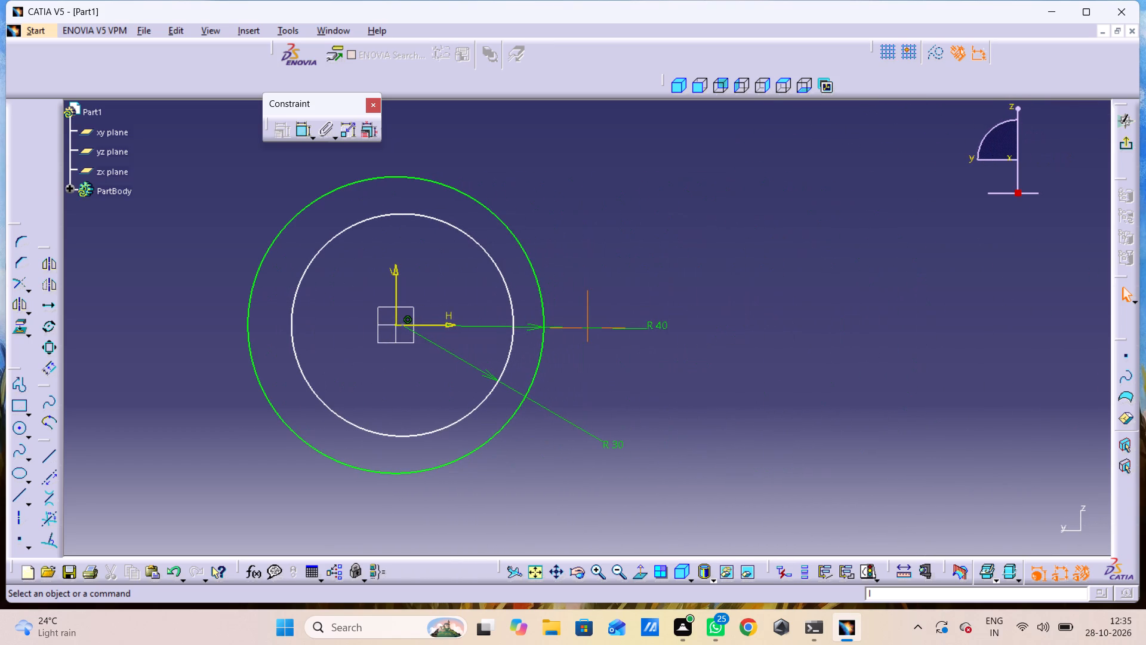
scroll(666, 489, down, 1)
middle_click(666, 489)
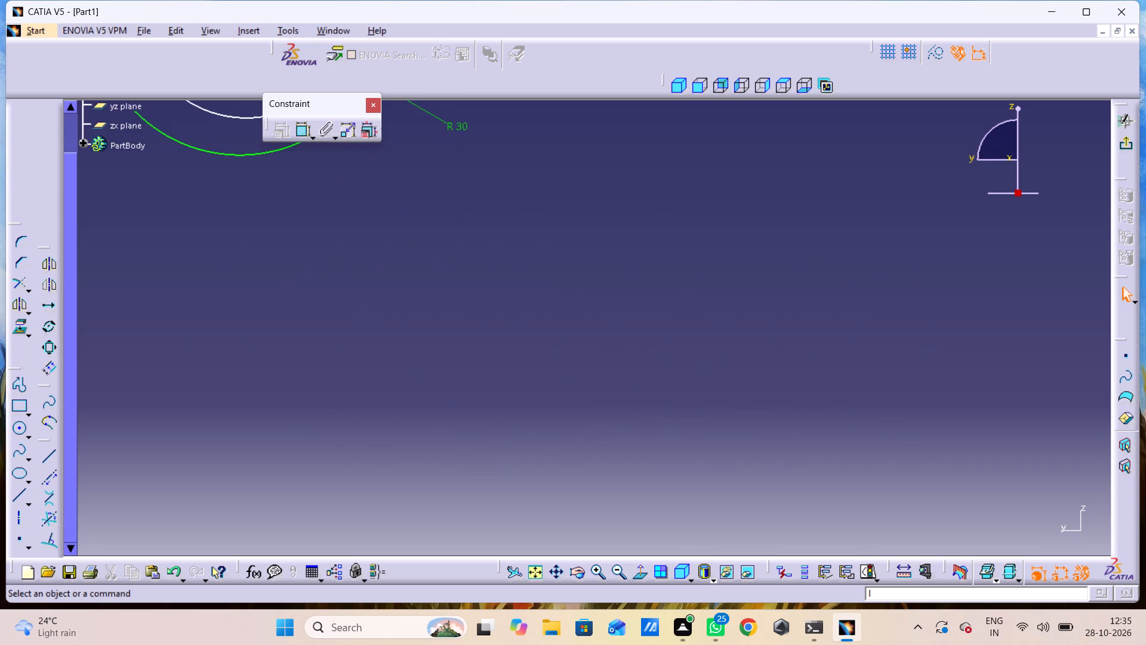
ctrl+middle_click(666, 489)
Delete the inner circle from the sketch together with its radius dimension.
ctrl+middle_drag(494, 225, 510, 322)
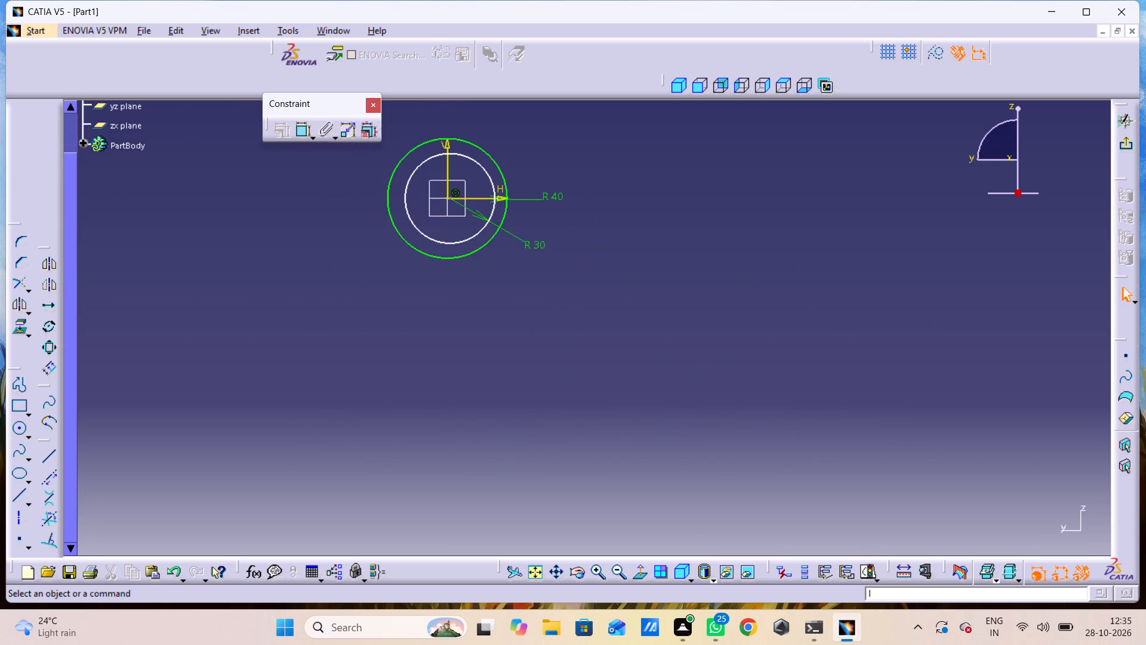
middle_drag(503, 272, 713, 384)
middle_drag(713, 384, 713, 377)
middle_drag(703, 366, 703, 373)
ctrl+middle_drag(691, 370, 695, 333)
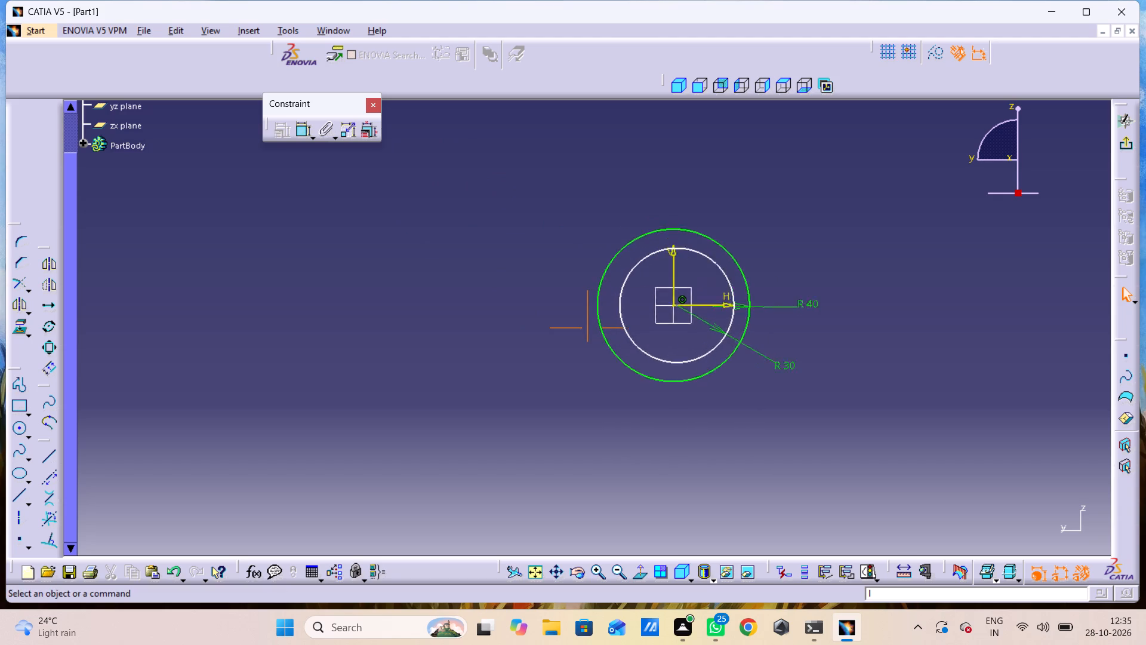
ctrl+middle_drag(695, 333, 693, 314)
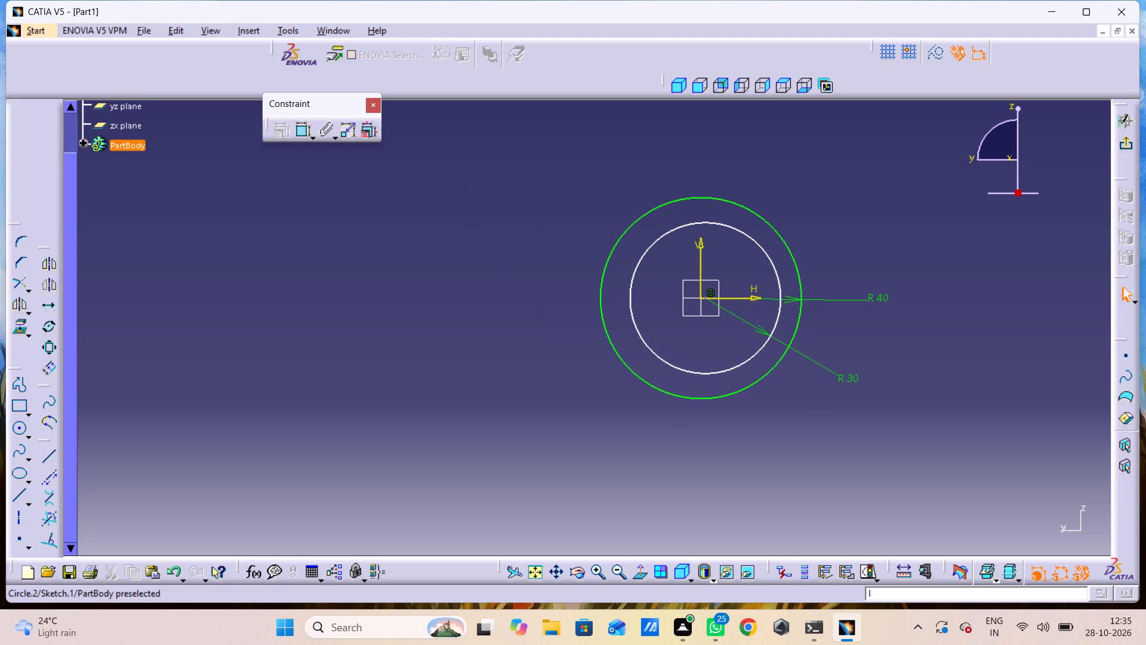
click(732, 229)
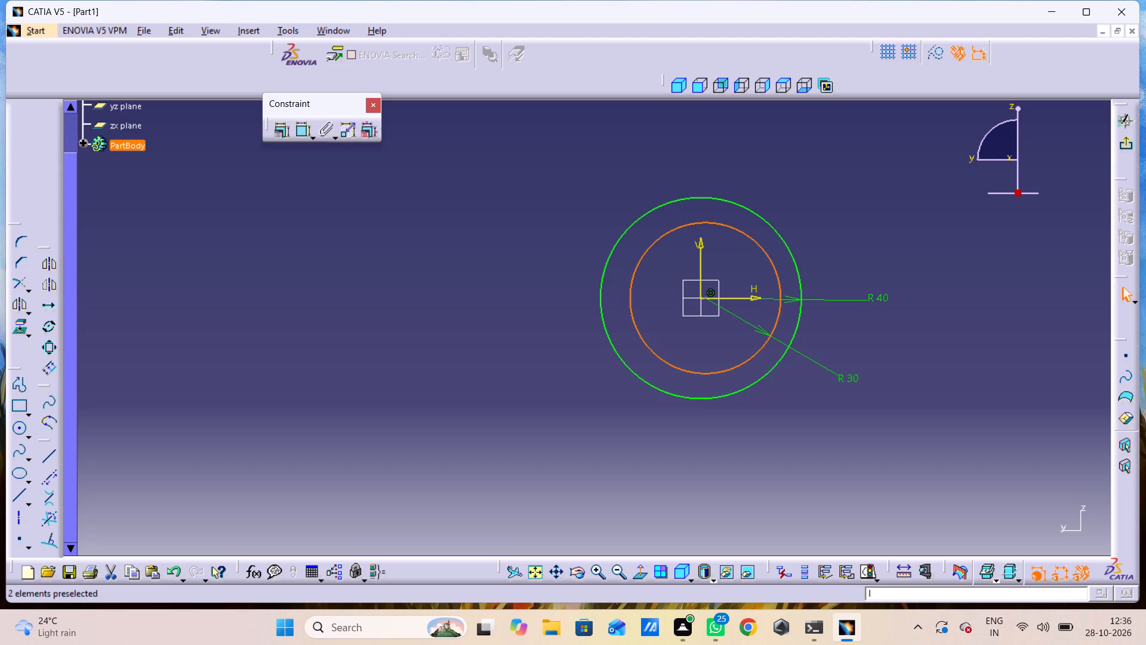
key(Delete)
key(Delete)
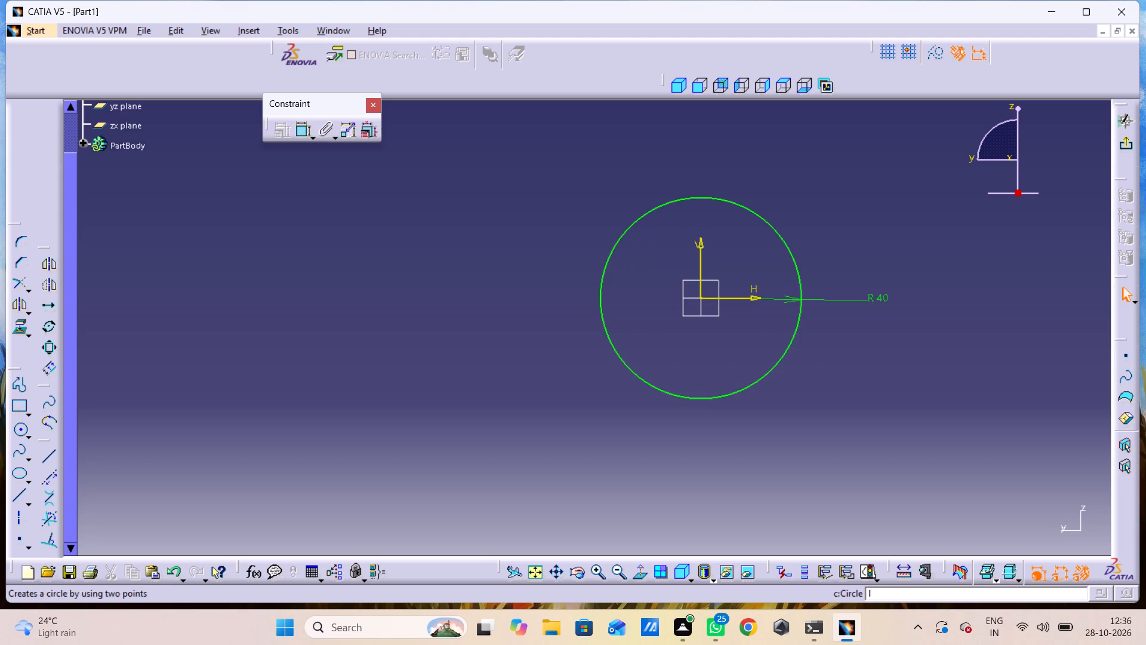
Draw an inner circle of about 31.6 mm radius centred on the sketch origin.
double_click(25, 427)
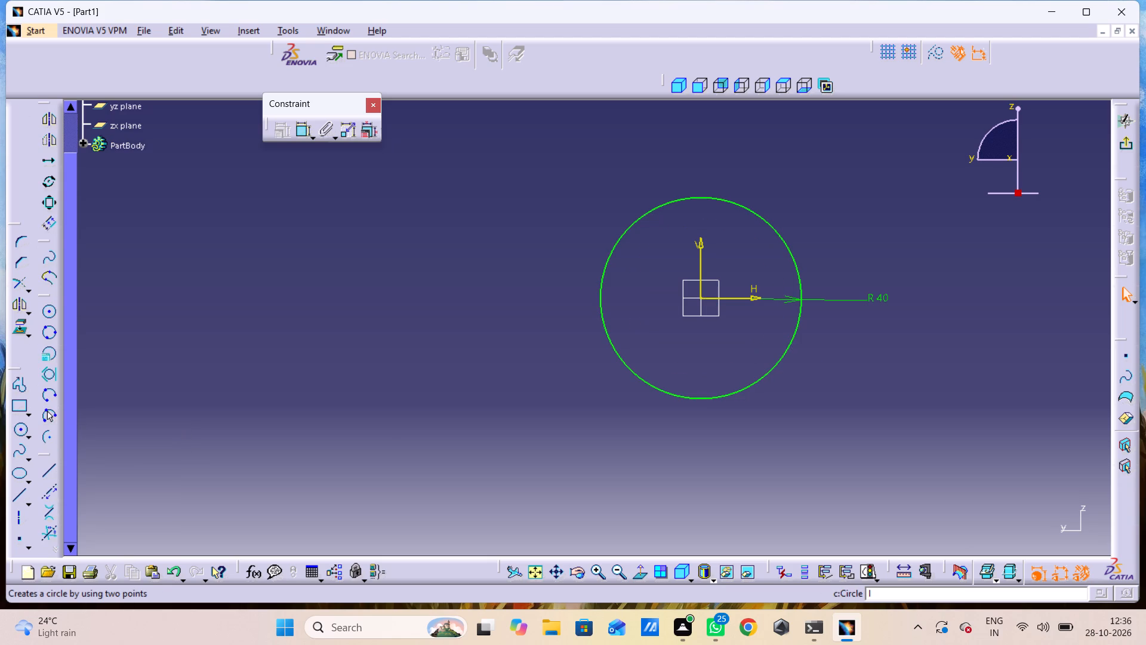
click(24, 431)
click(47, 449)
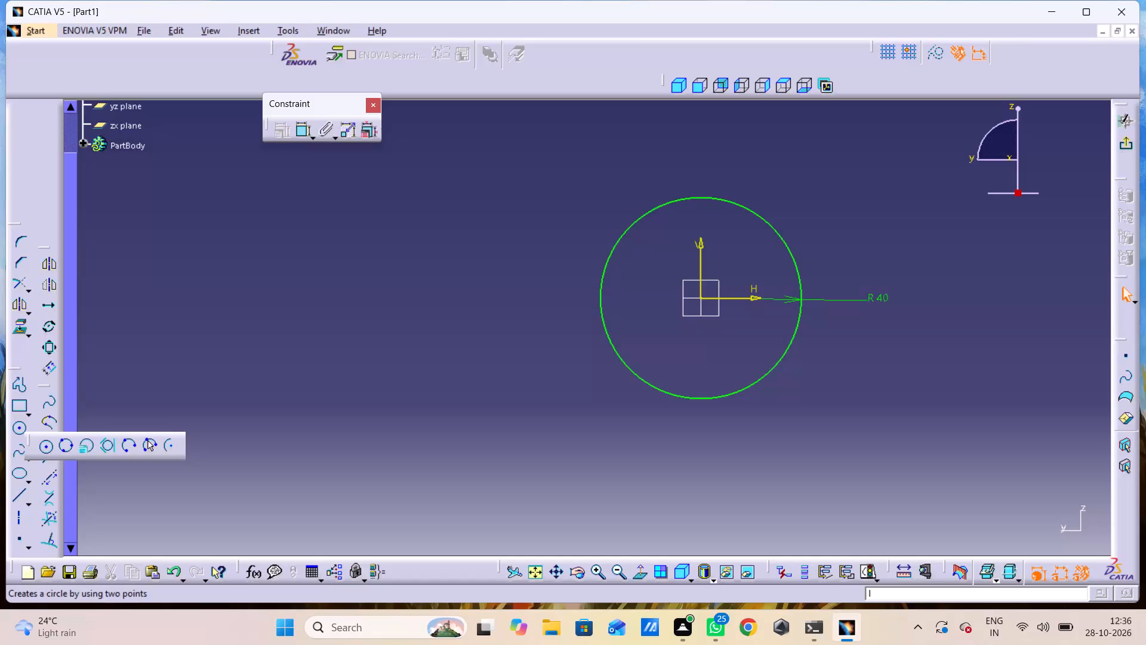
click(700, 300)
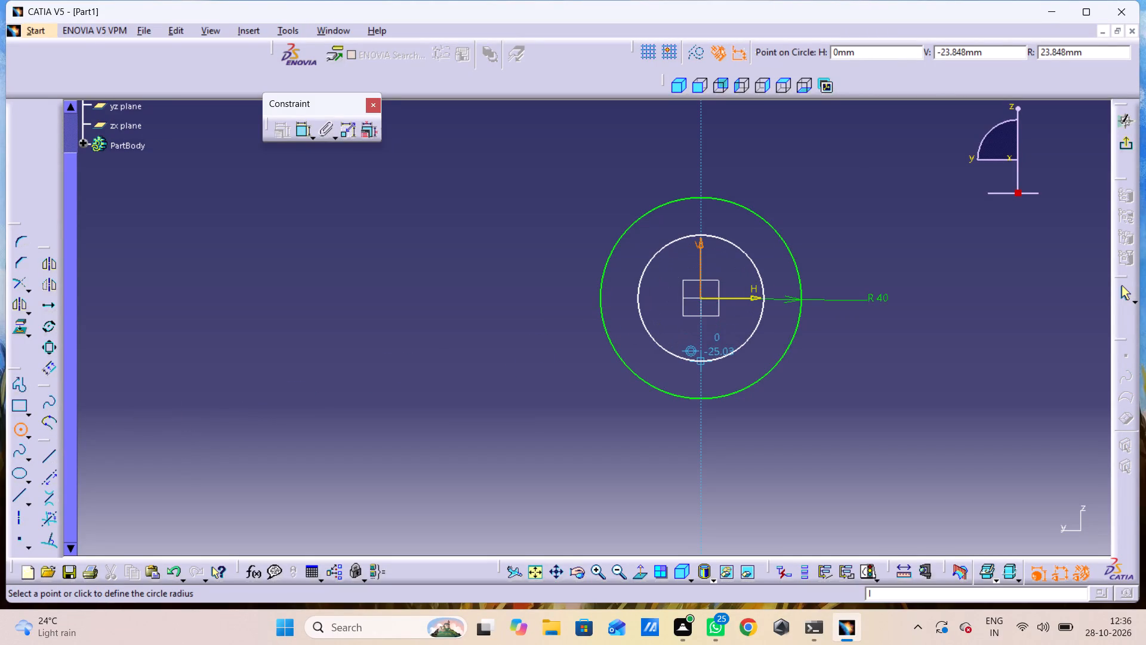
click(717, 376)
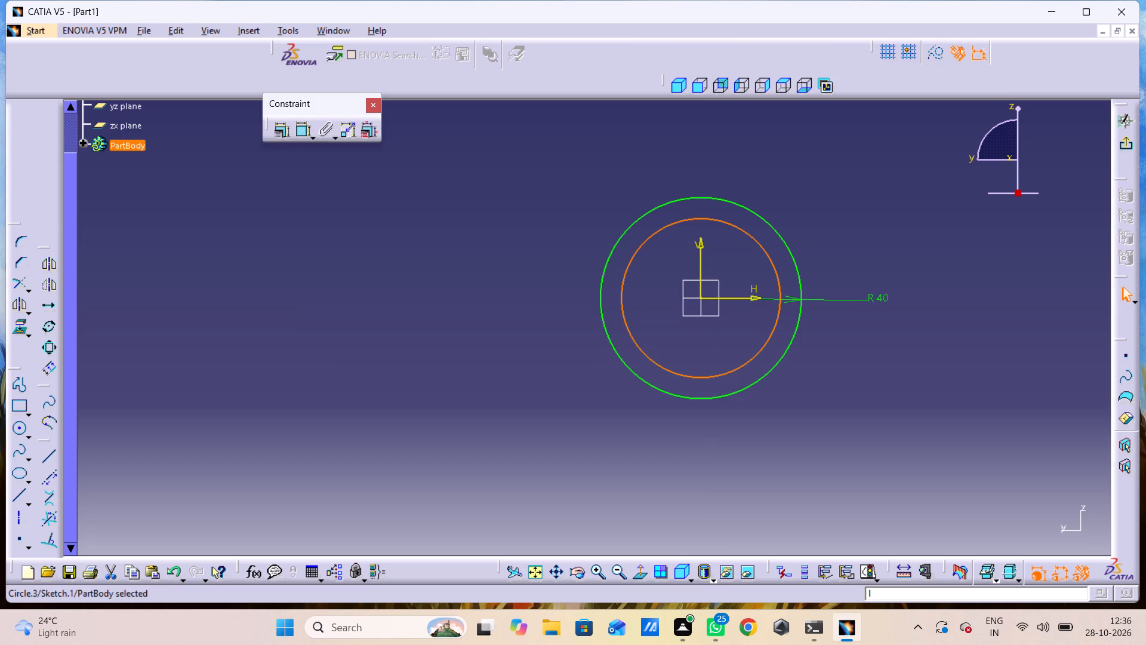
Add a radius dimension to the inner circle and set it to 30 mm.
double_click(300, 127)
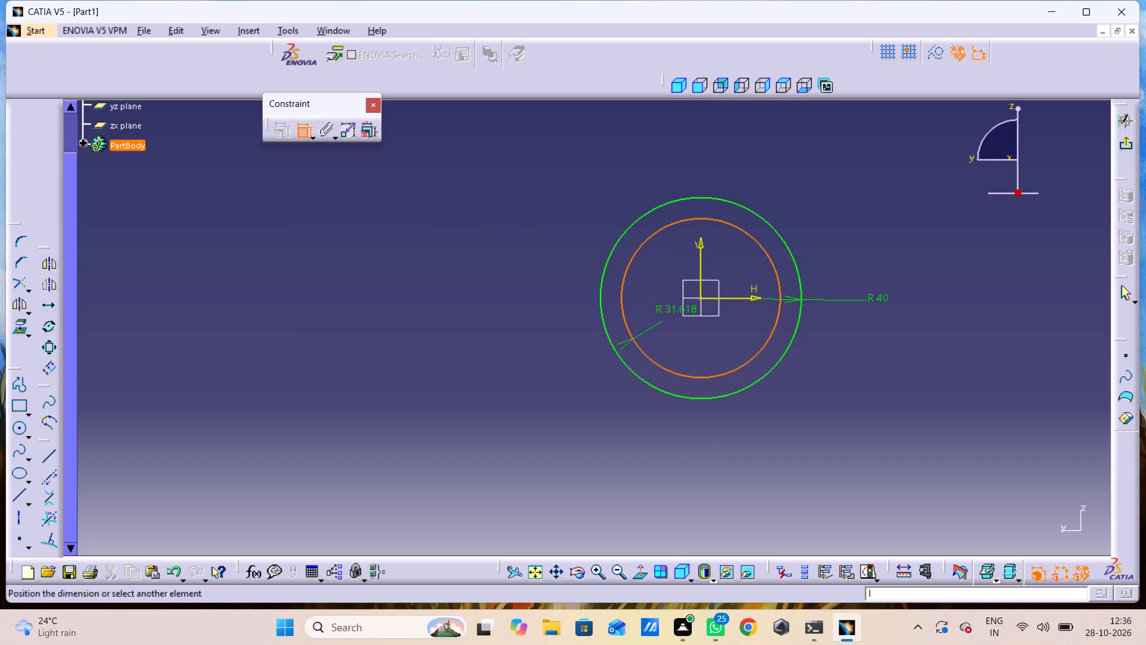
click(819, 415)
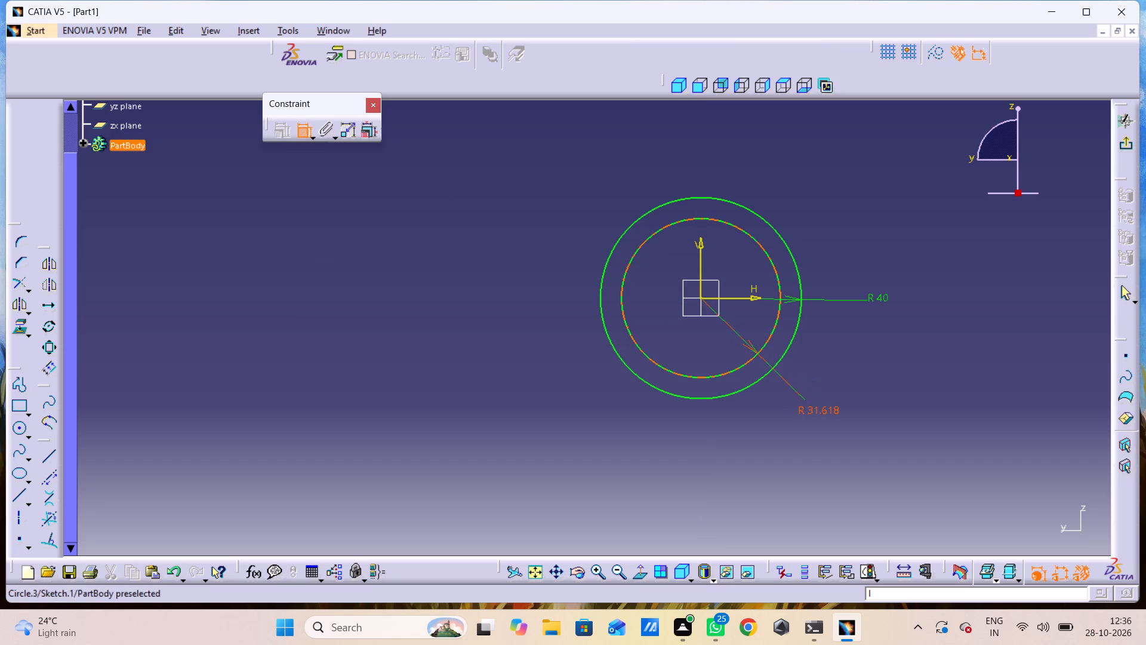
double_click(817, 404)
text(30)
key(Return)
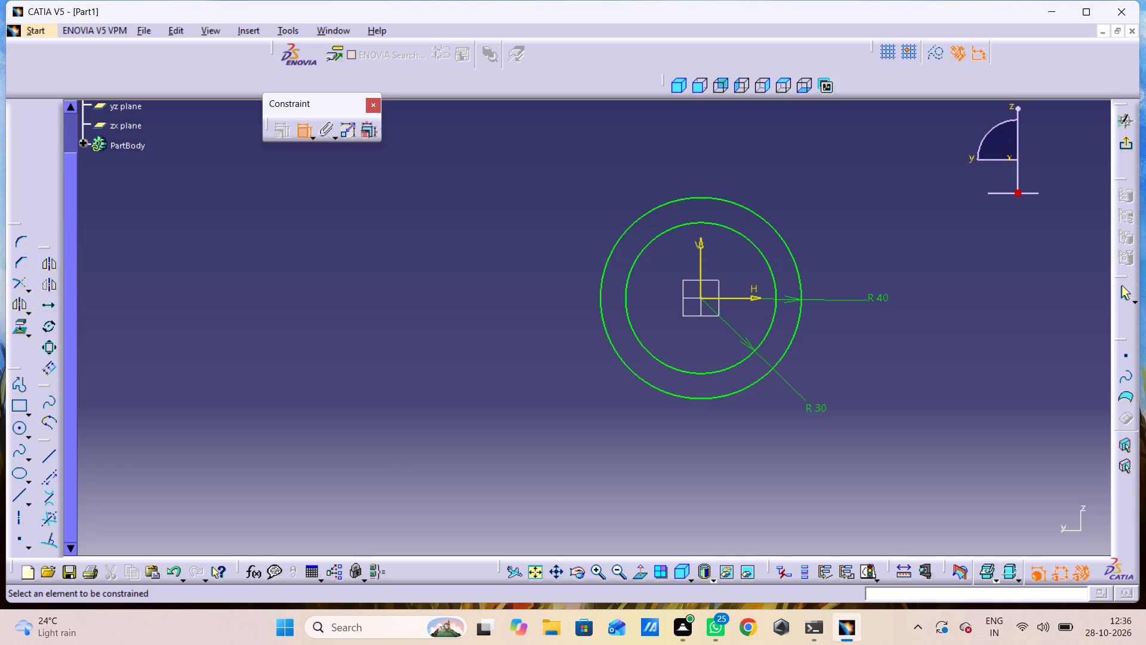
Draw a horizontal profile line about 94 mm long along the H axis, extending past both sides of the outer circle.
click(17, 388)
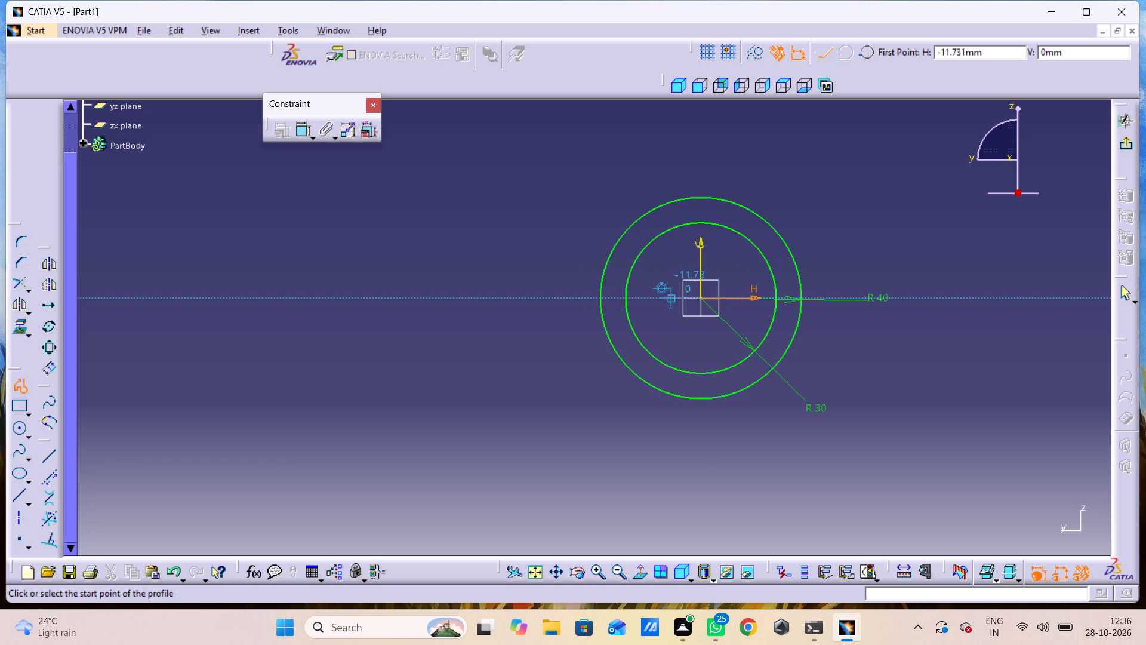
click(589, 297)
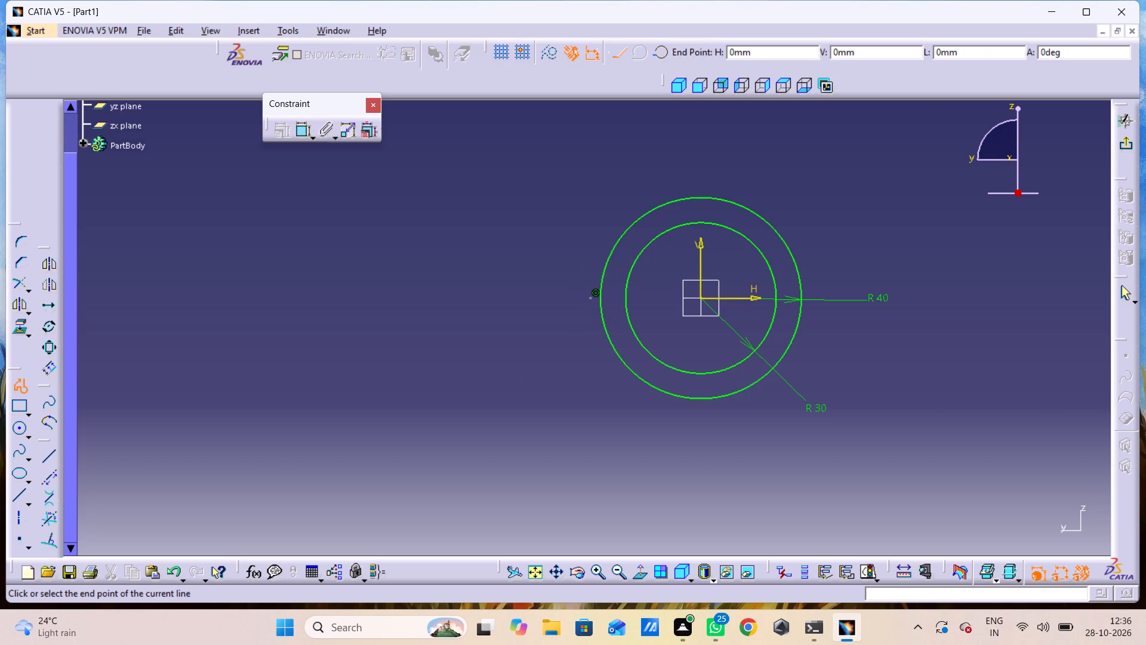
click(825, 296)
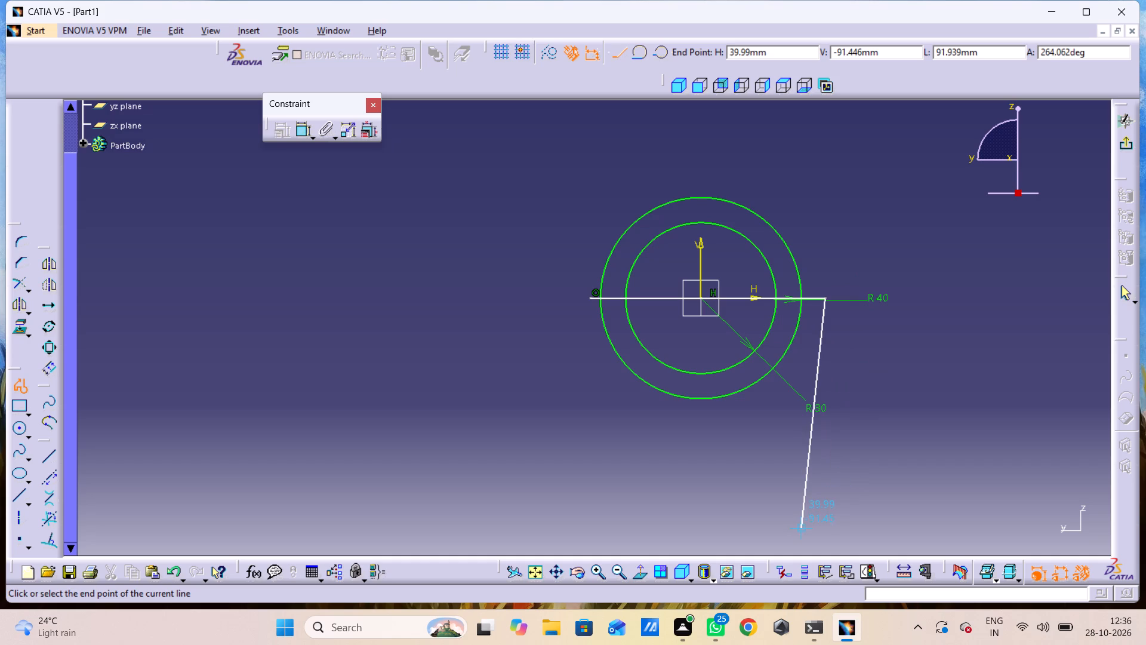
key(Escape)
key(Escape)
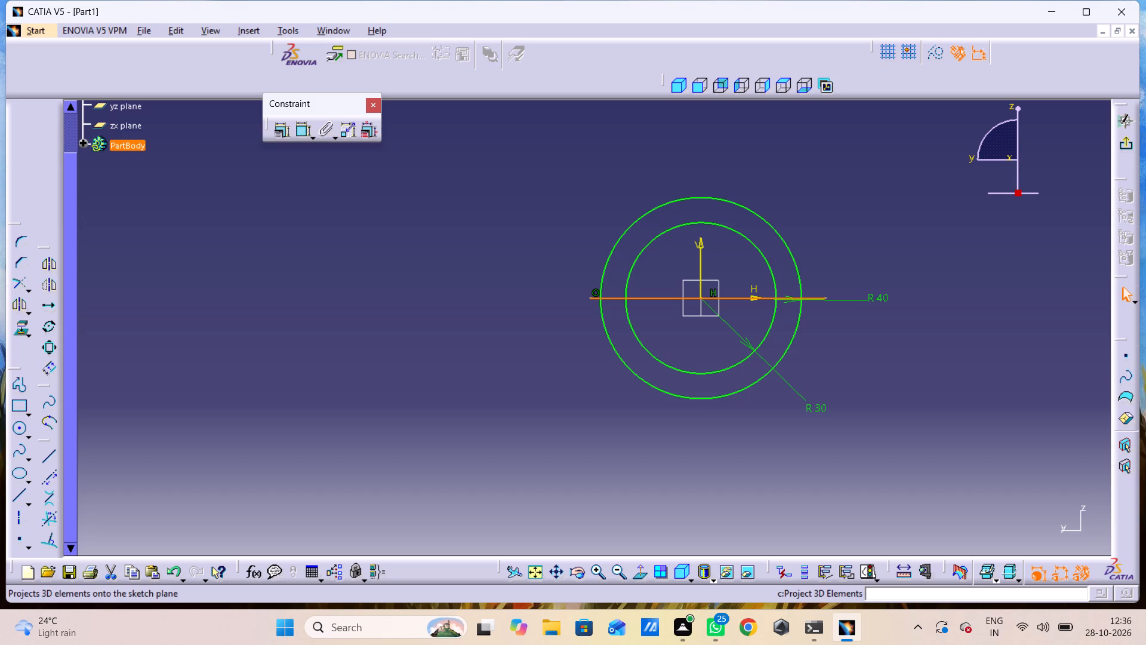
Quick Trim the part of the horizontal line that lies inside the inner circle.
click(30, 292)
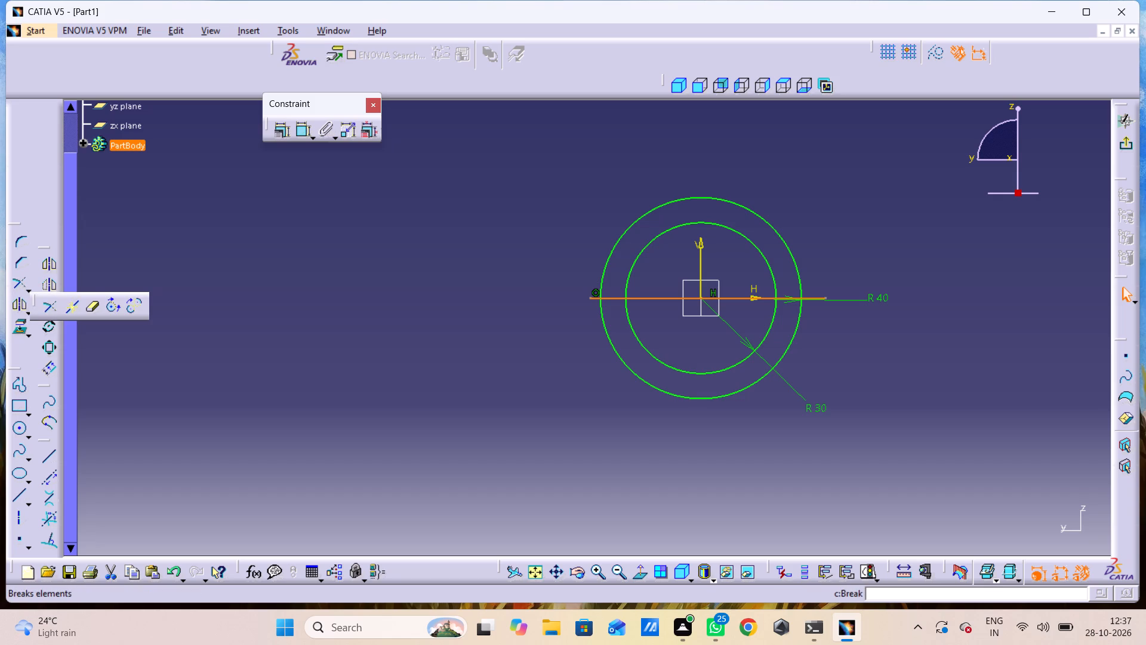
double_click(93, 309)
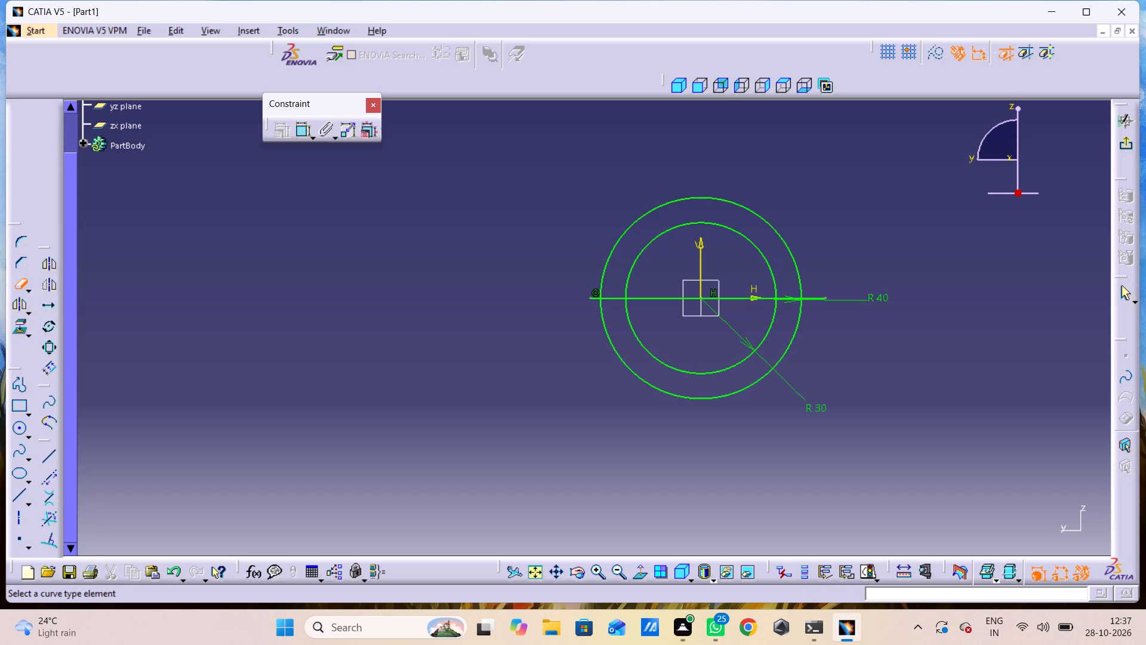
click(657, 301)
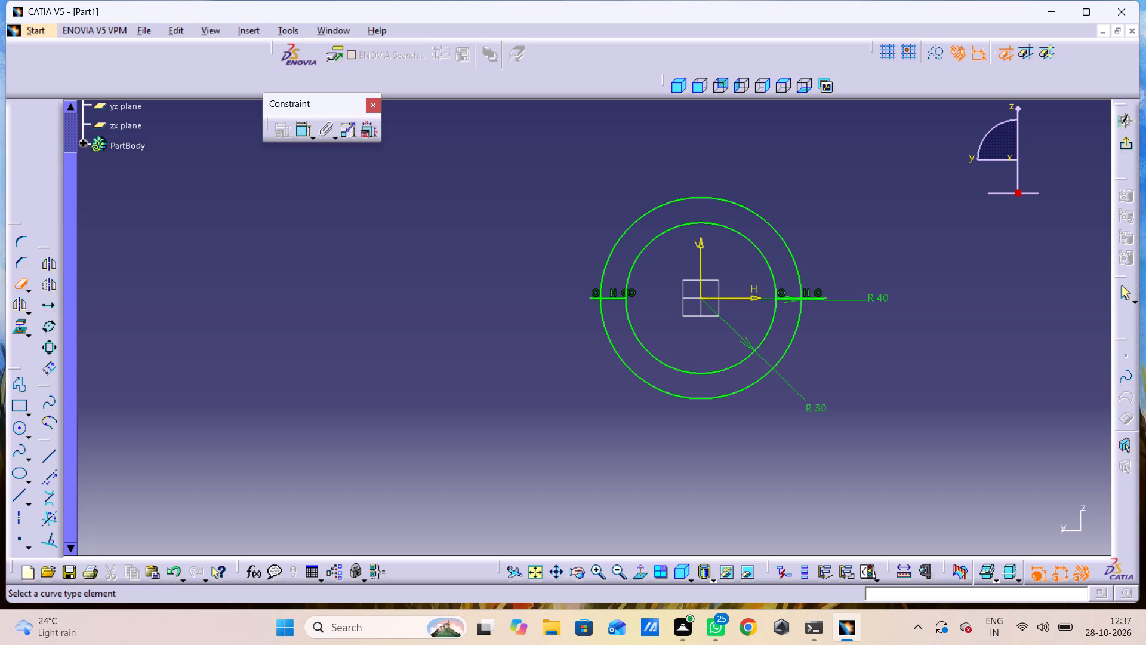
key(Escape)
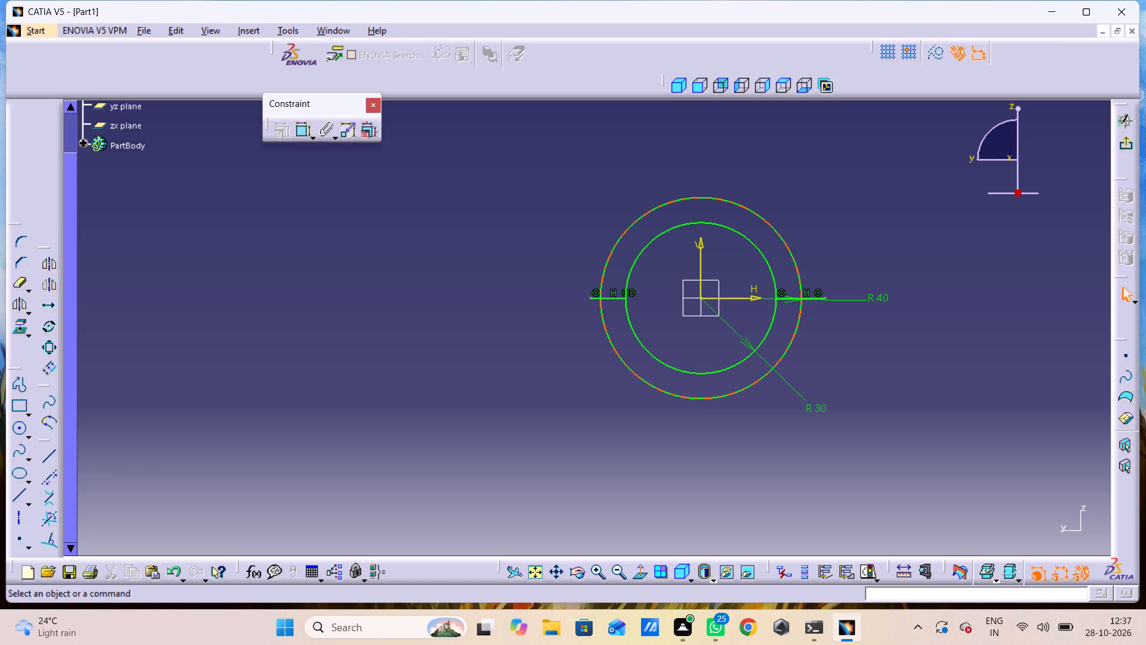
Quick Trim the lower halves of both circles and the line's stub beyond the outer arc on the negative H side.
shift+middle_drag(608, 325, 608, 266)
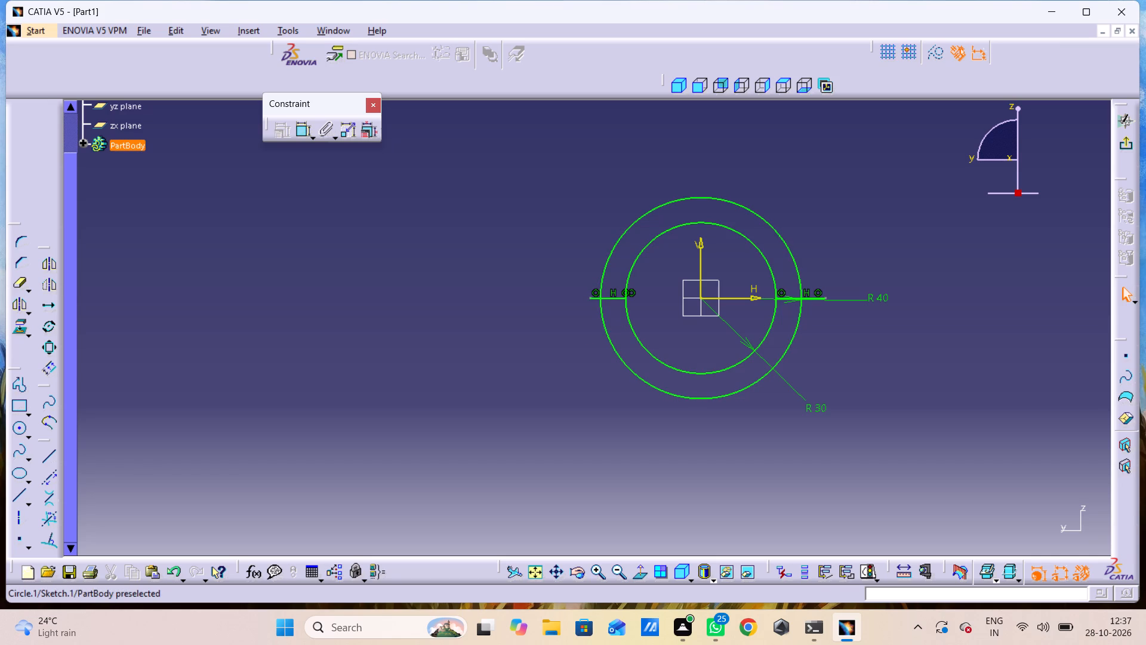
double_click(19, 284)
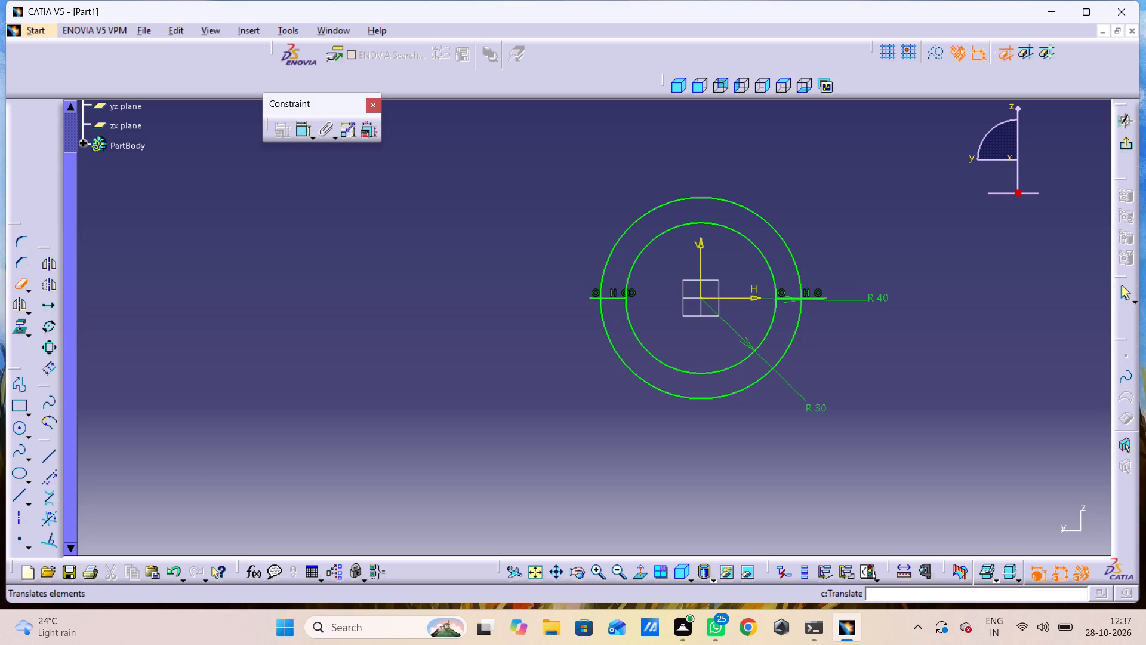
click(678, 397)
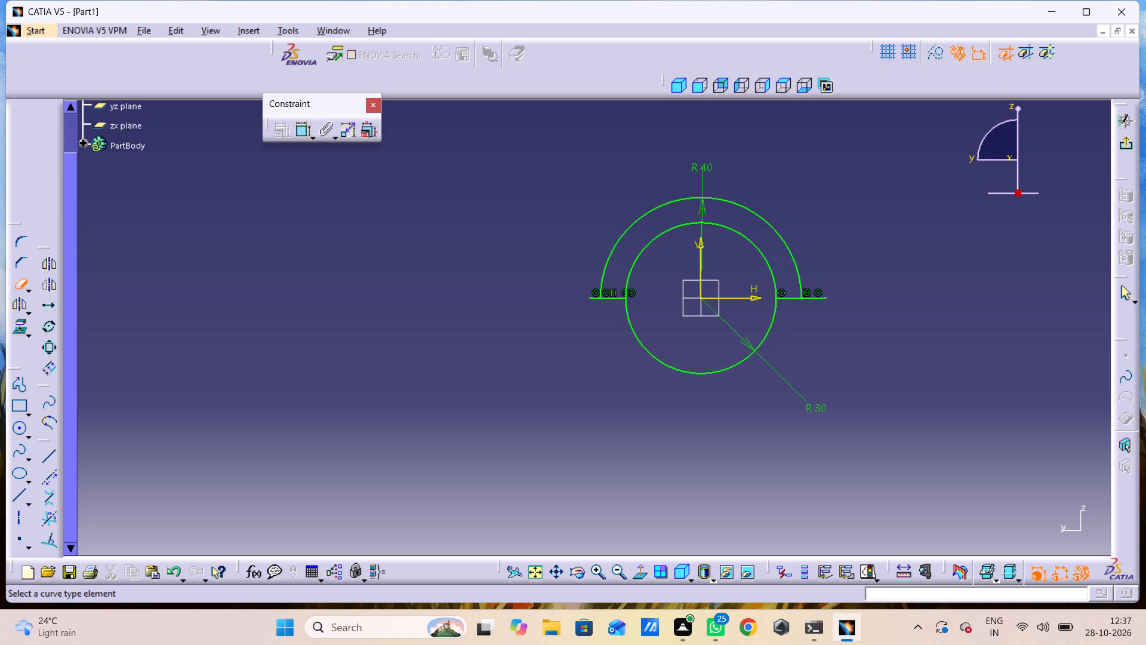
click(678, 370)
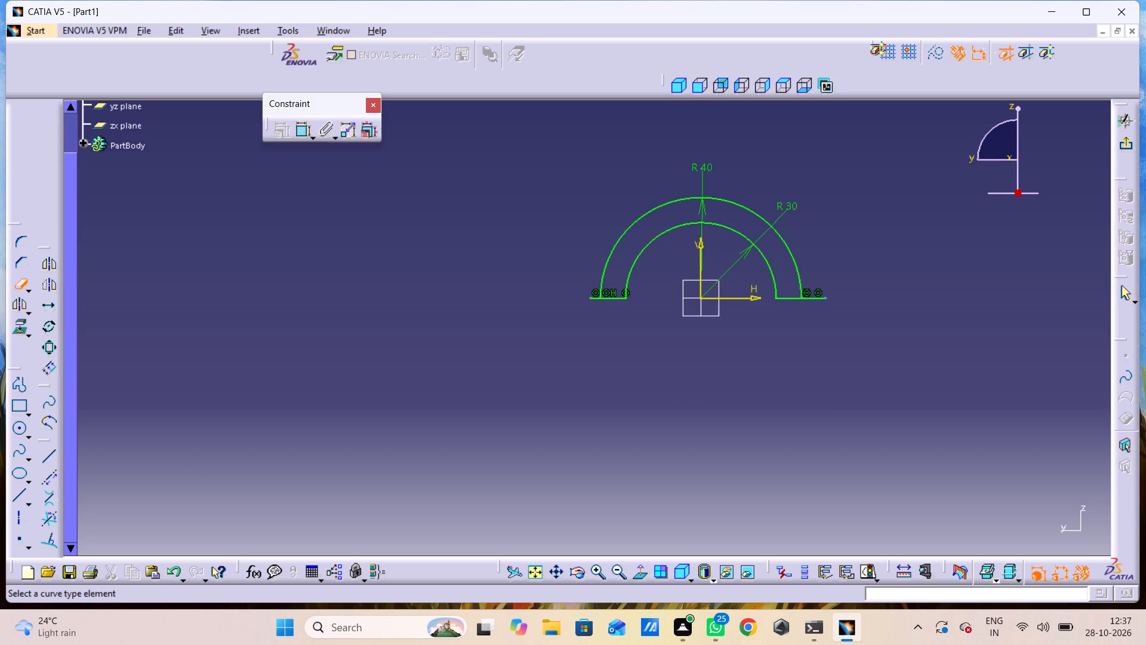
click(596, 299)
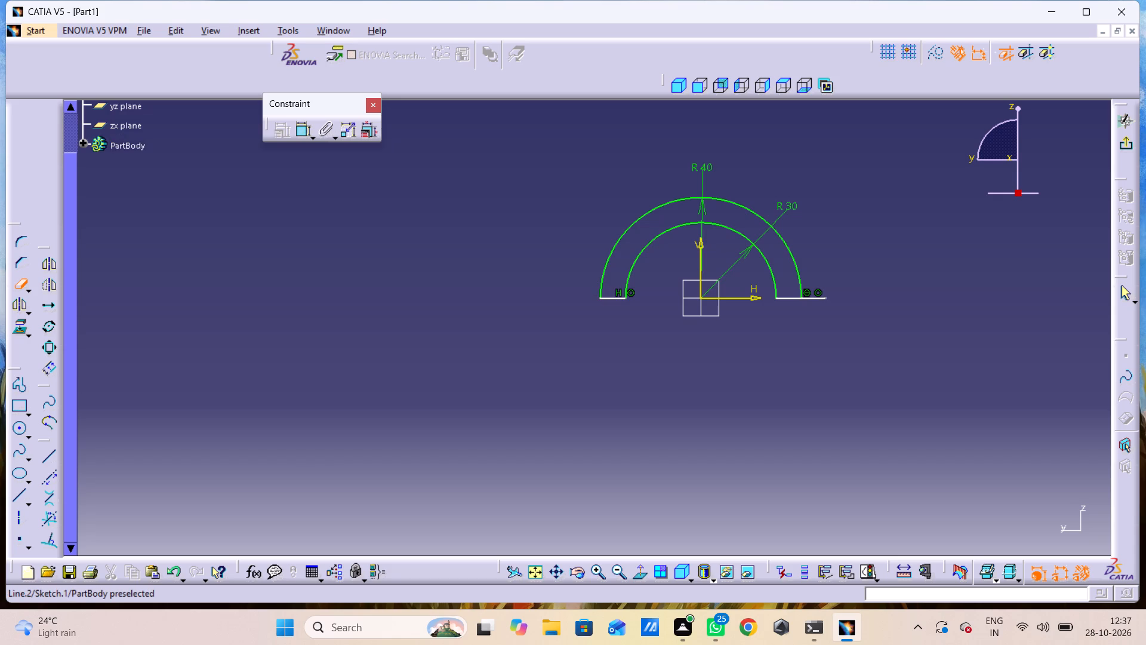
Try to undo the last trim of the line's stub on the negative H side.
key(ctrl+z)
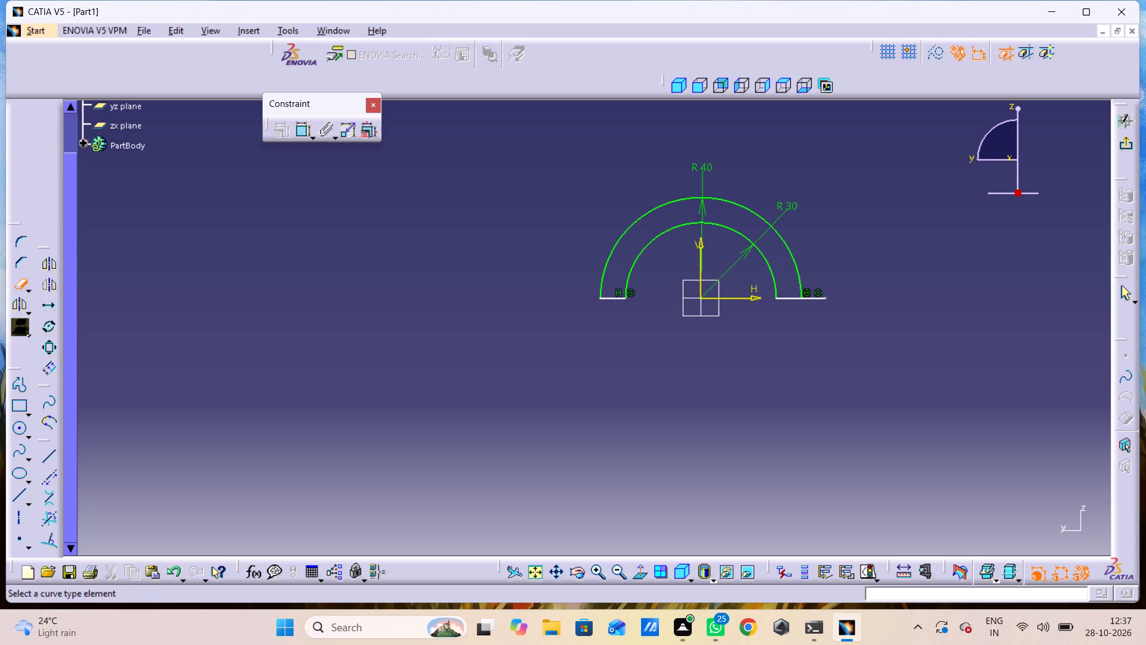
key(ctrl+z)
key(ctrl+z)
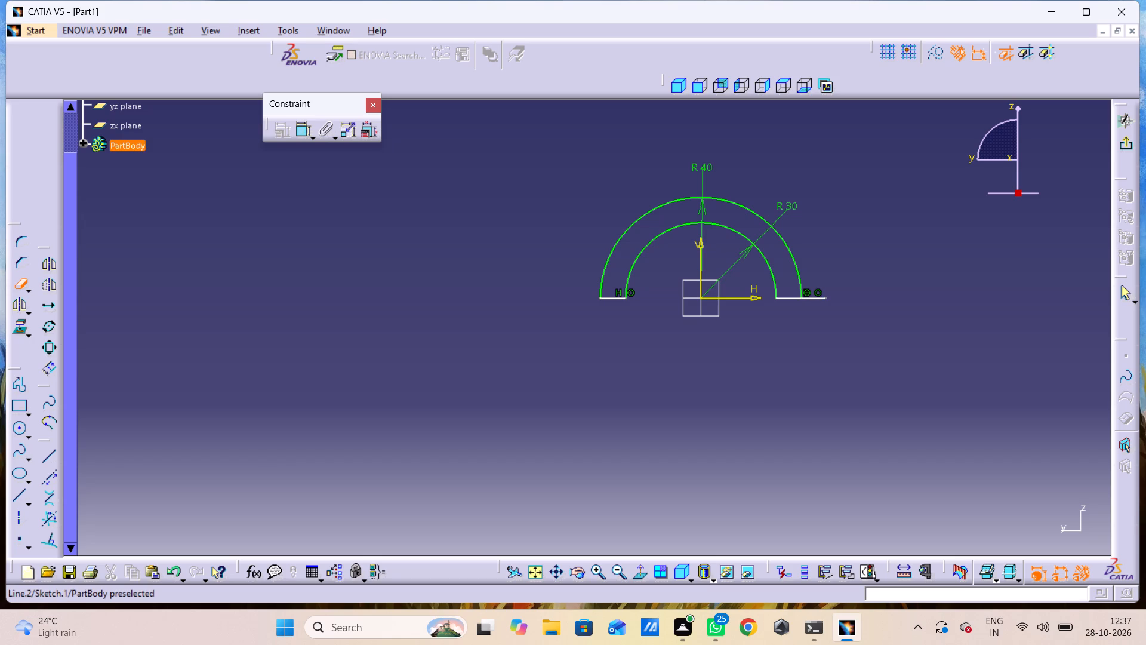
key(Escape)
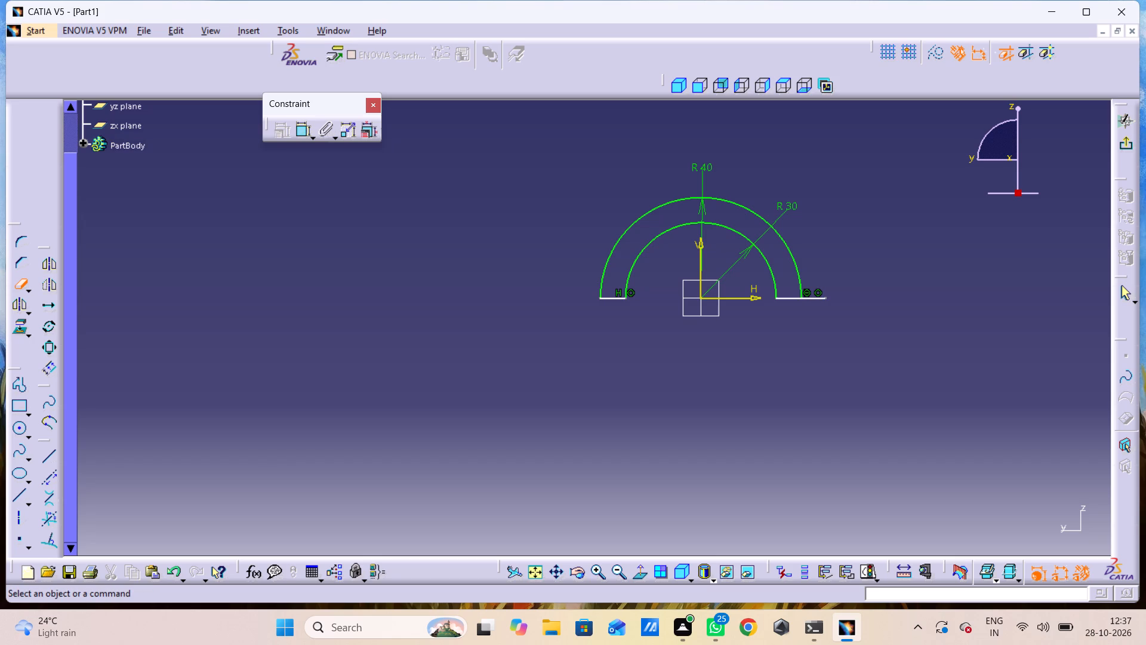
Examine the corner where the outer arc meets the short horizontal line on the negative H side.
shift+middle_drag(614, 312, 622, 245)
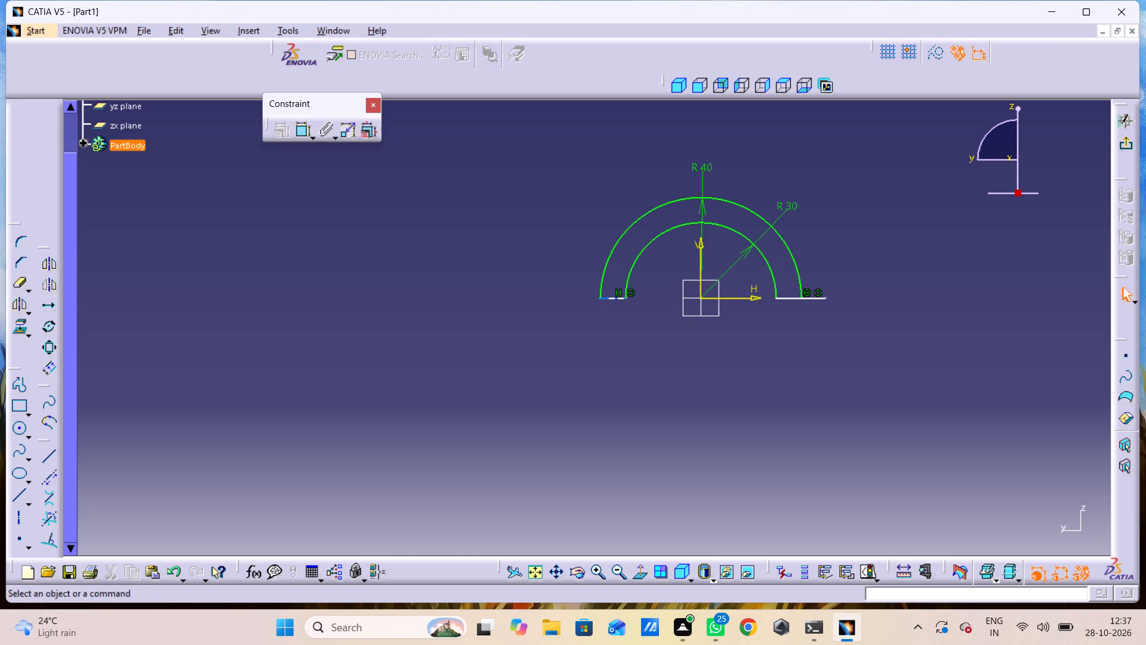
ctrl+middle_drag(616, 343, 620, 223)
middle_drag(630, 247, 615, 302)
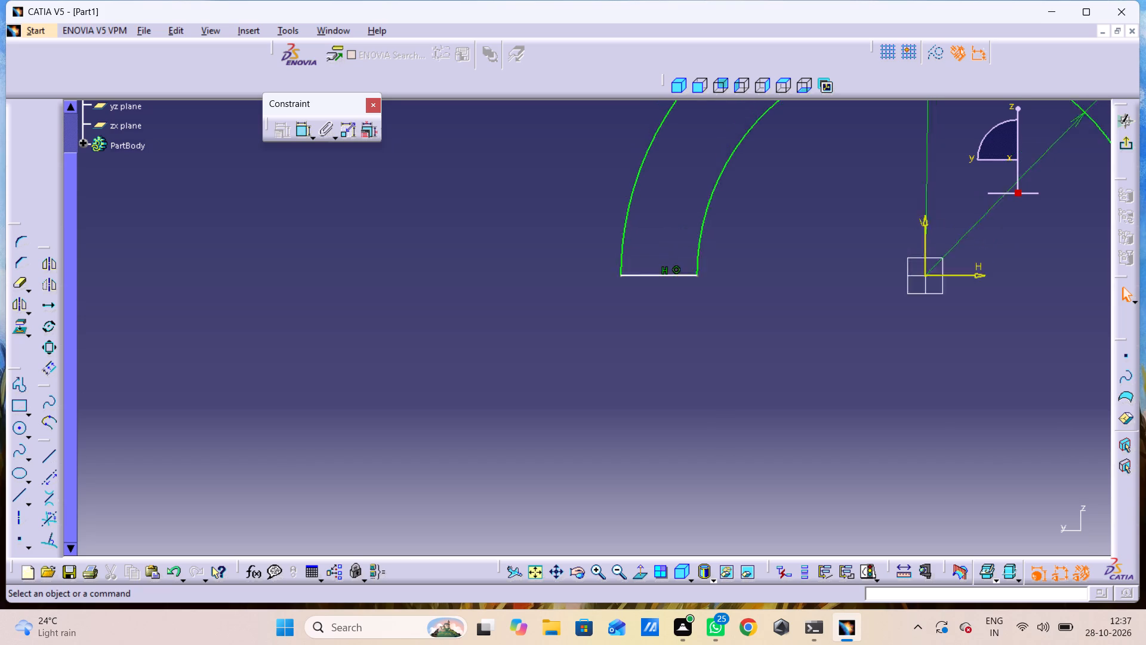
middle_drag(615, 302, 570, 374)
ctrl+middle_drag(560, 373, 559, 325)
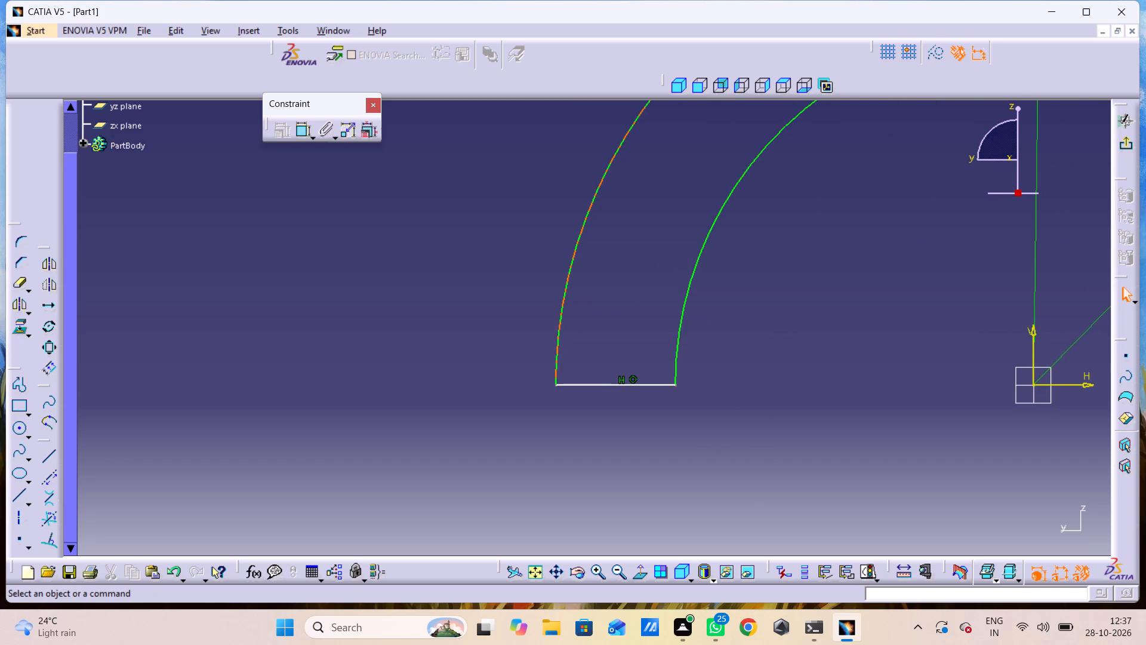
click(556, 384)
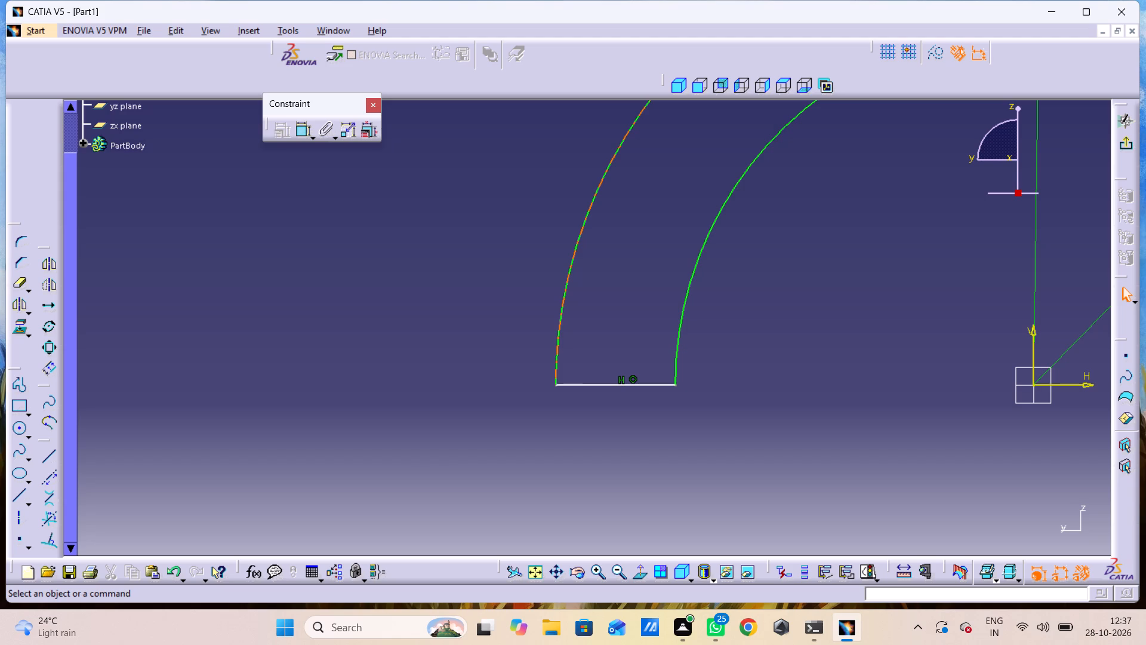
click(555, 382)
click(555, 385)
ctrl+middle_drag(626, 428, 627, 408)
click(580, 455)
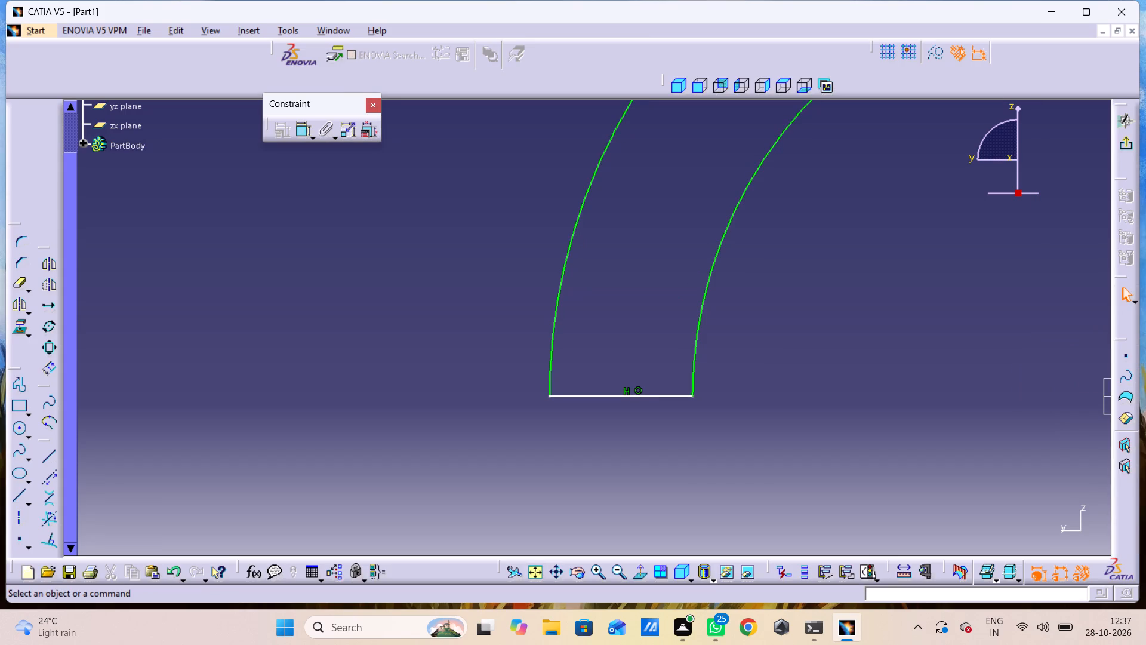
click(550, 395)
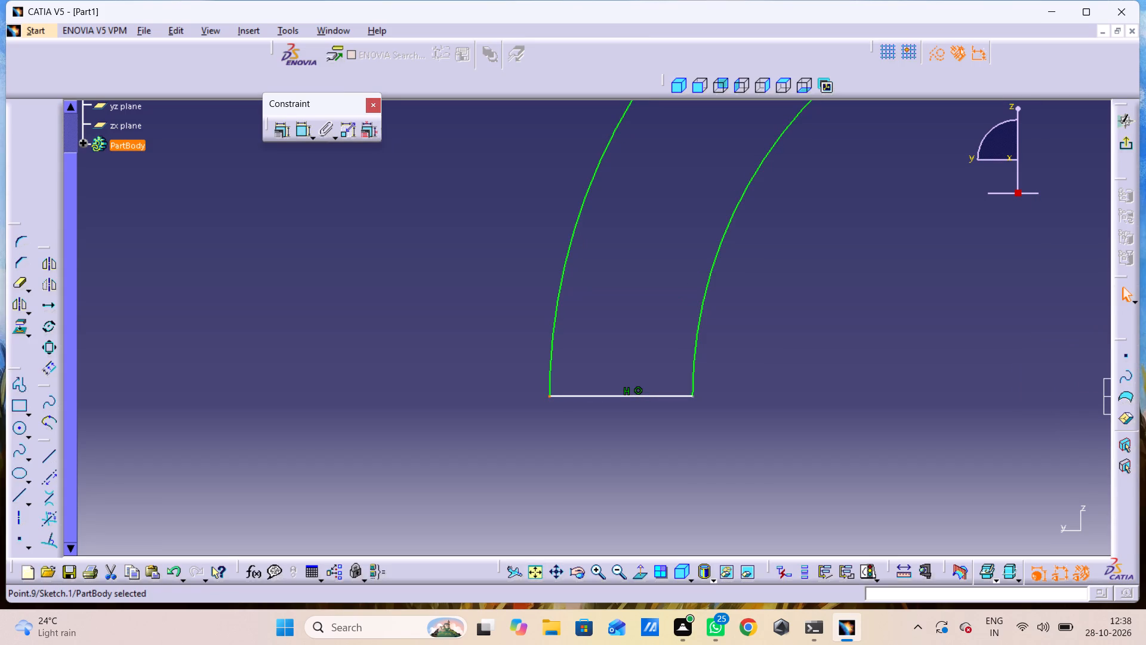
ctrl+middle_drag(531, 423, 513, 279)
ctrl+middle_drag(512, 270, 509, 249)
ctrl+middle_drag(528, 337, 537, 423)
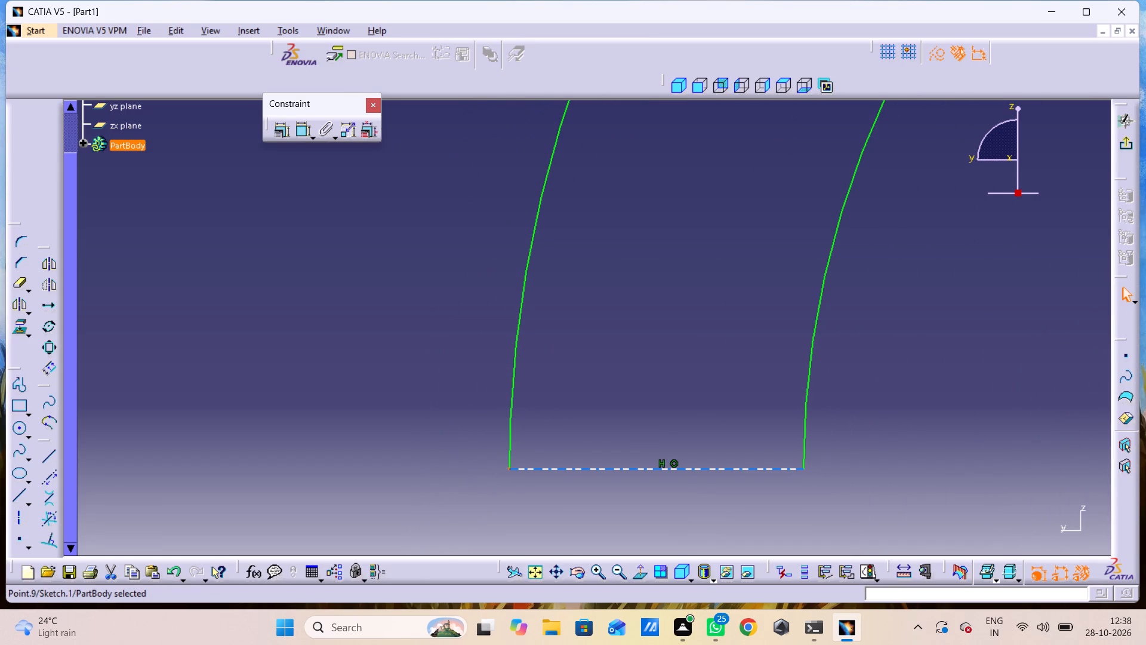
ctrl+click(511, 467)
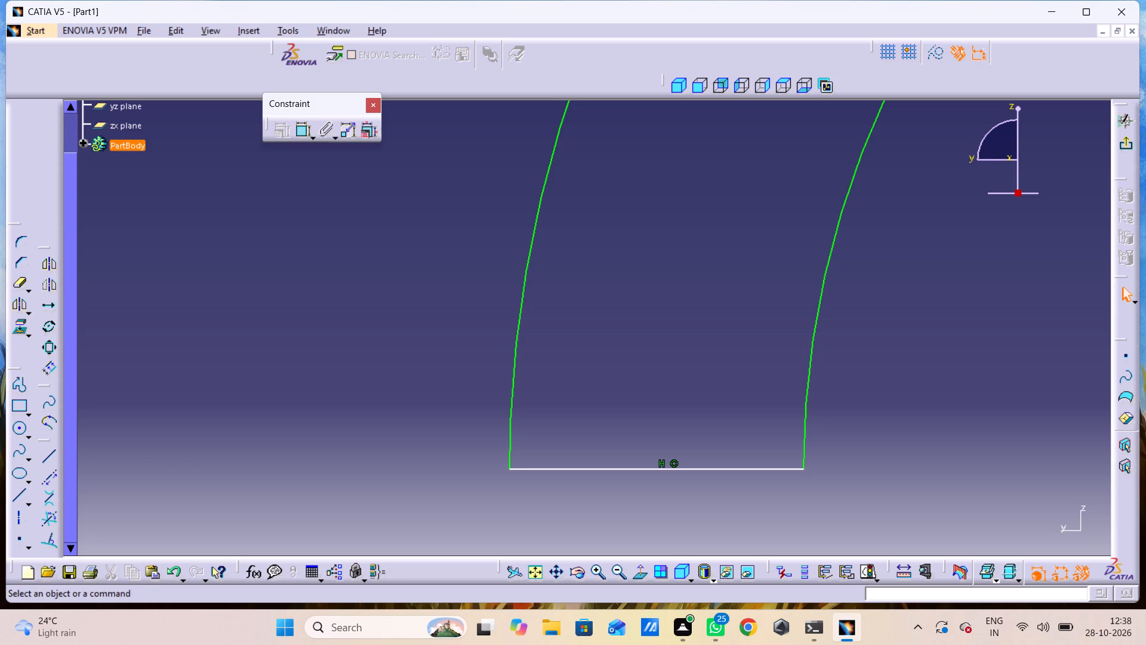
ctrl+middle_drag(503, 474, 502, 404)
middle_drag(549, 436, 575, 269)
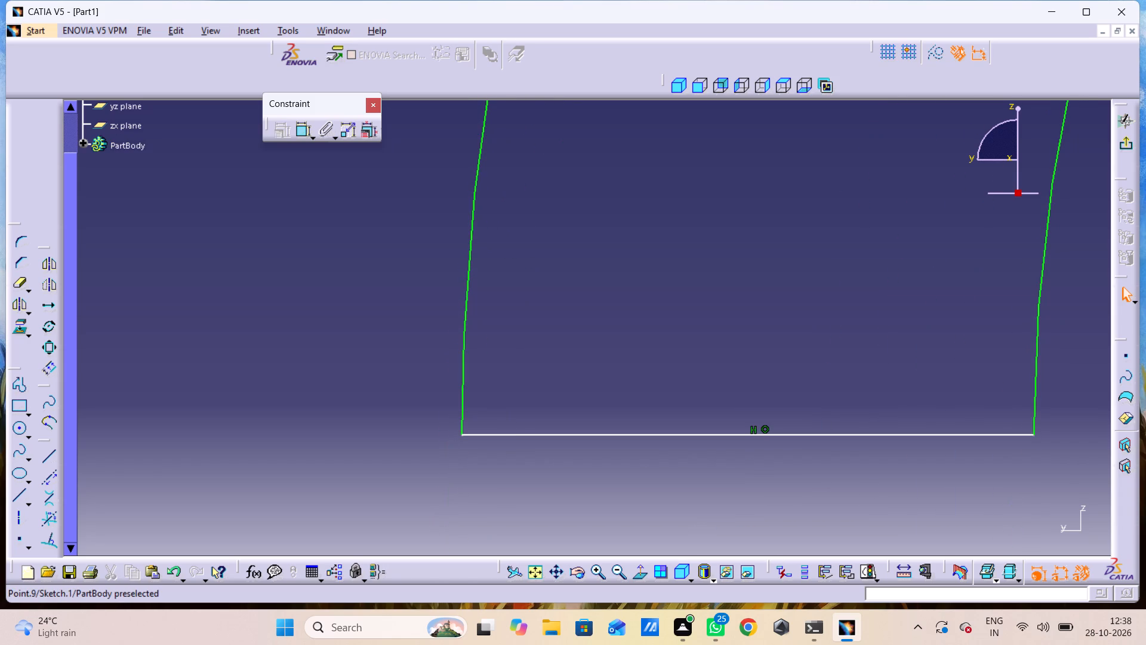
Delete the short horizontal line joining the outer and inner arcs on the negative H side.
ctrl+click(463, 432)
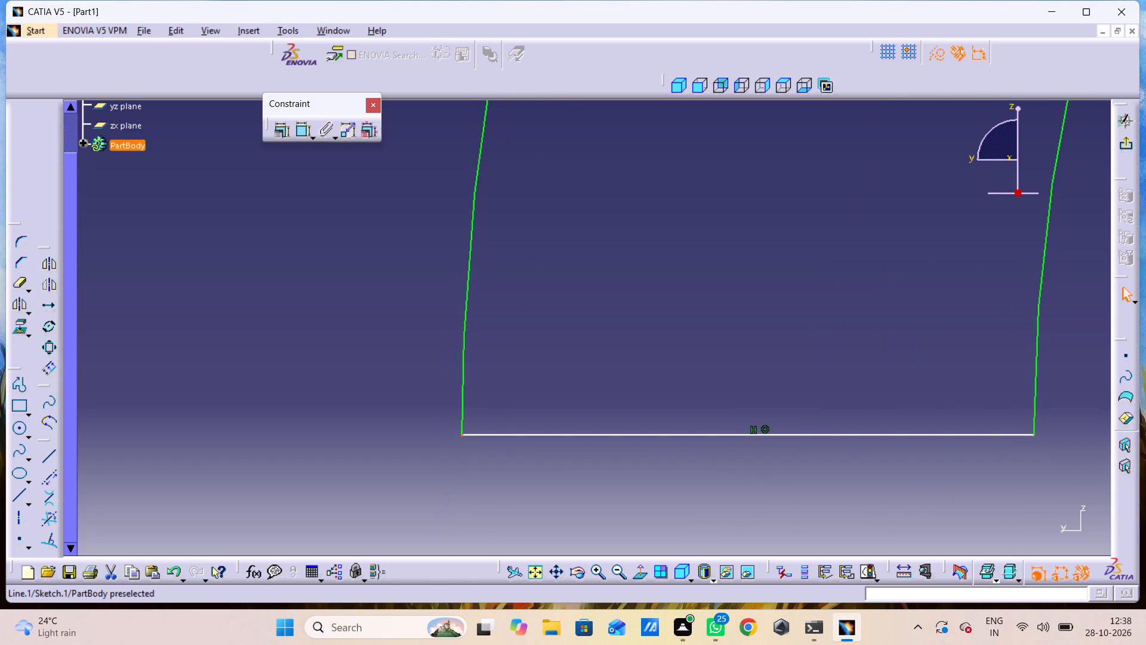
ctrl+right_click(469, 437)
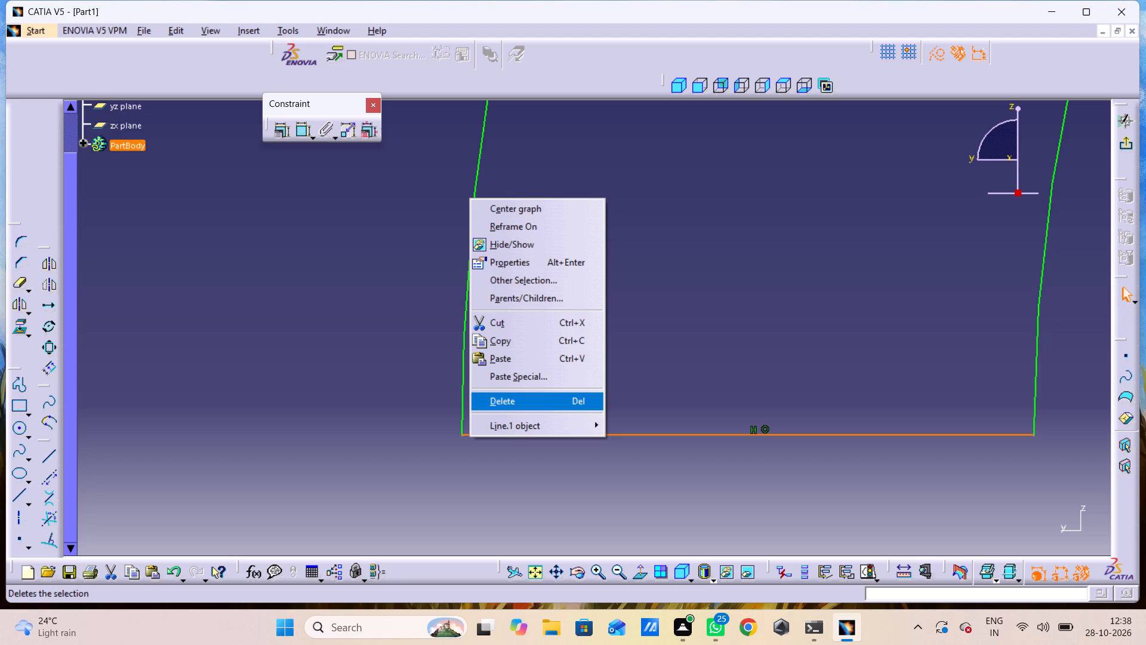
click(500, 401)
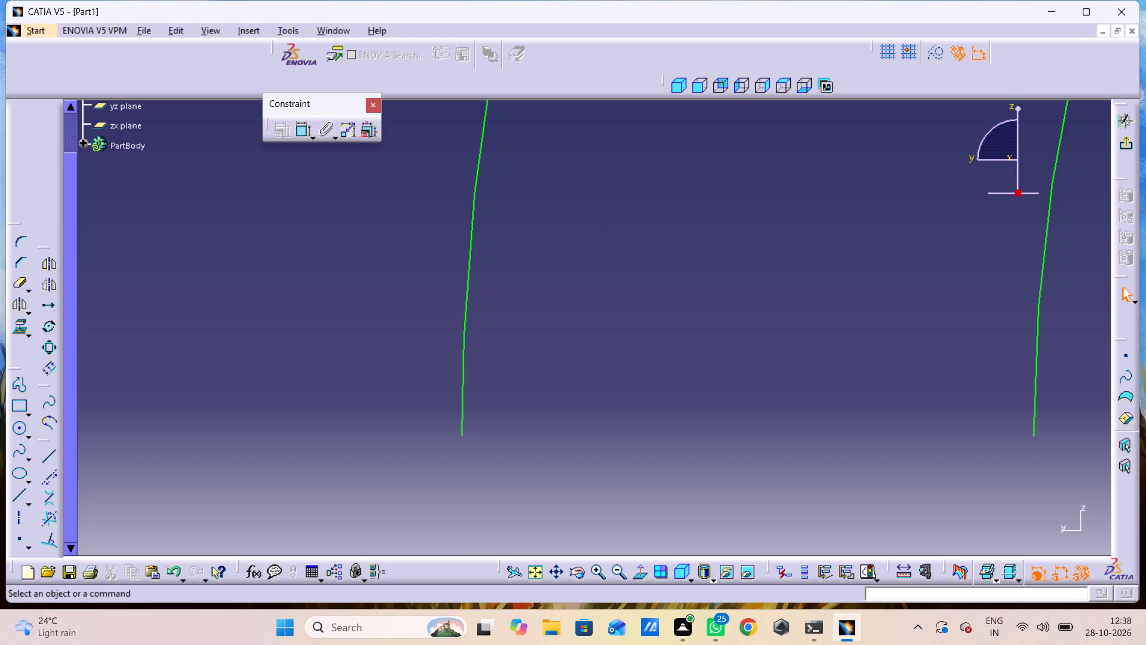
Draw a horizontal Profile line about 10.5 mm long across the open arc ends on the negative H side, slightly overshooting both arcs.
click(23, 389)
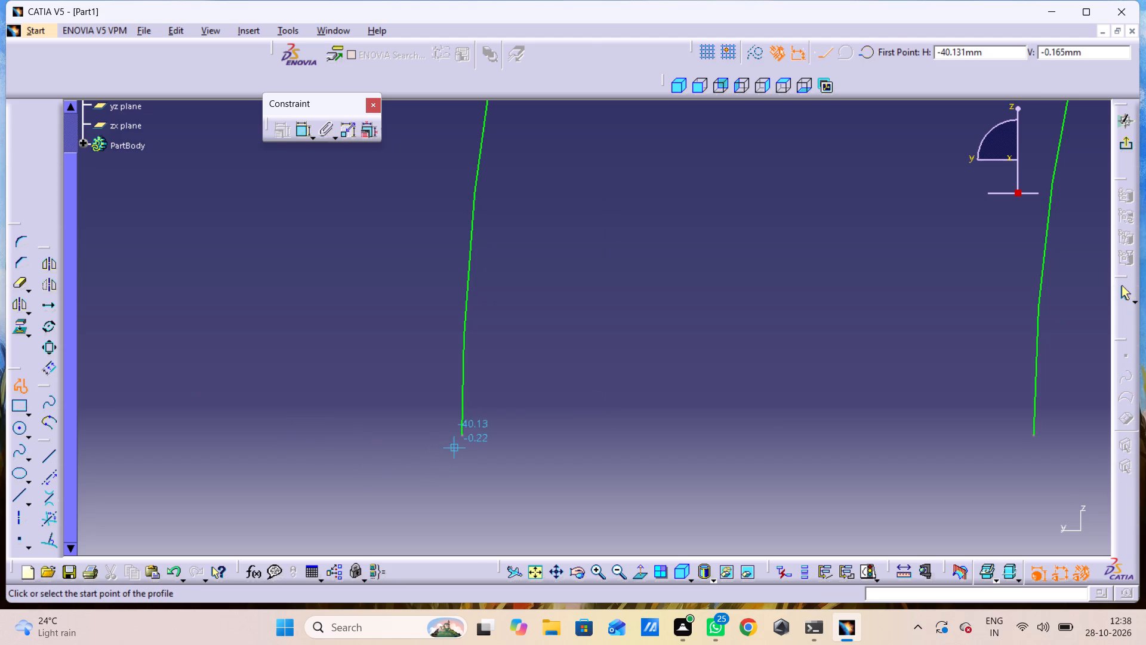
click(449, 435)
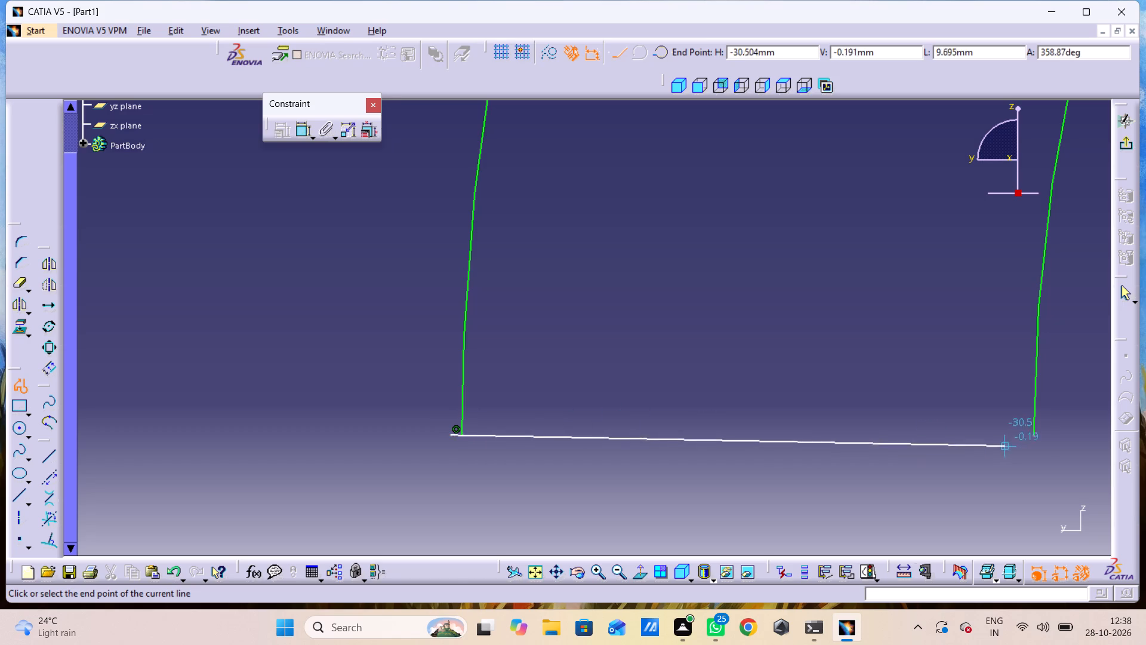
click(1049, 440)
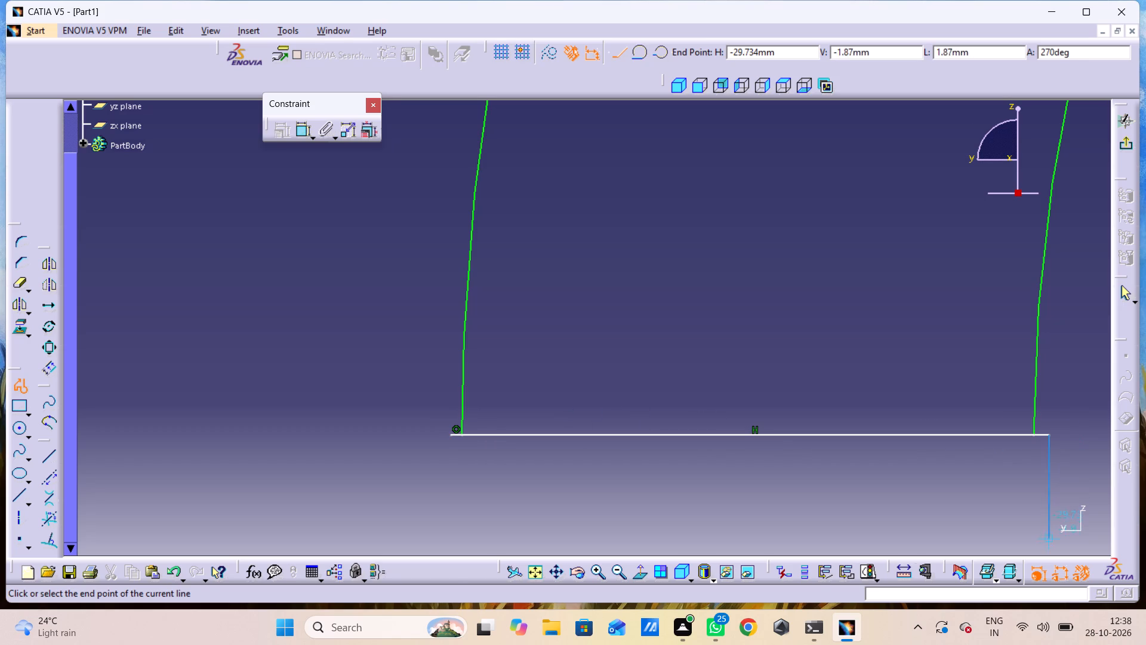
key(Escape)
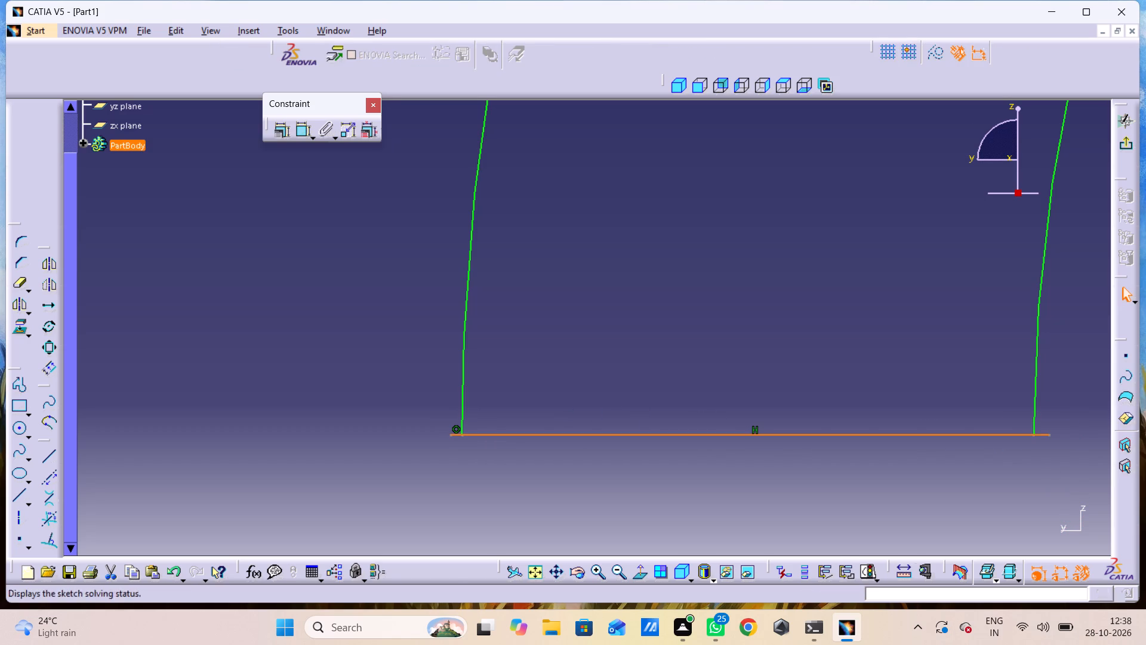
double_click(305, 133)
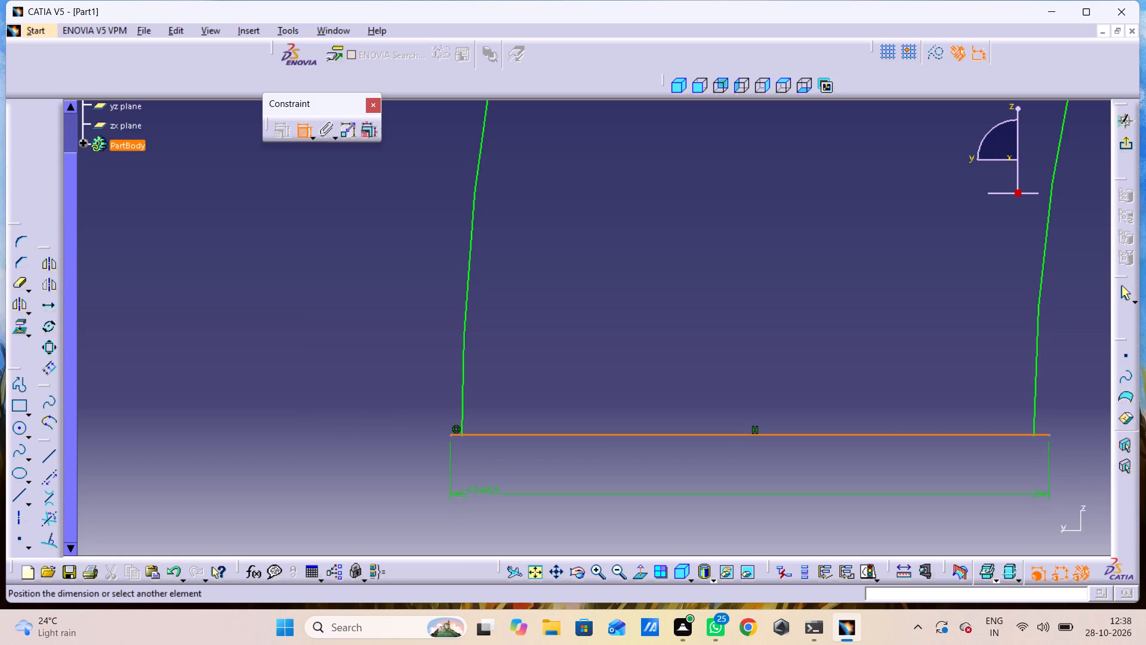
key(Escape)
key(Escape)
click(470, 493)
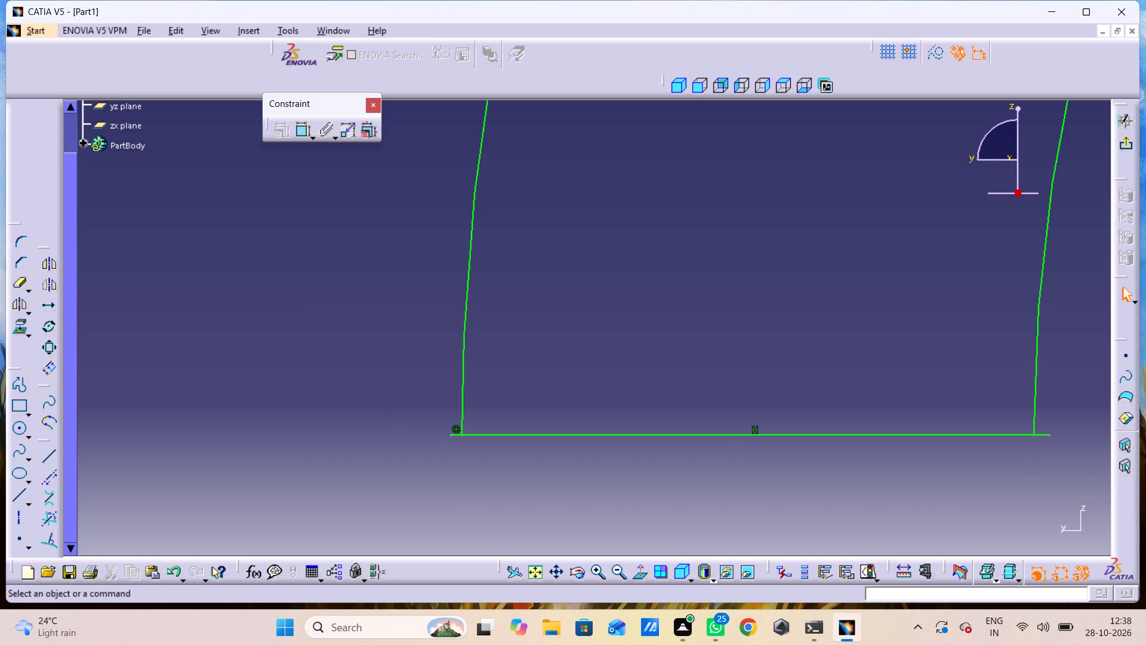
Constrain the new line's outer endpoint to be coincident with the lower end of the outer arc.
double_click(306, 128)
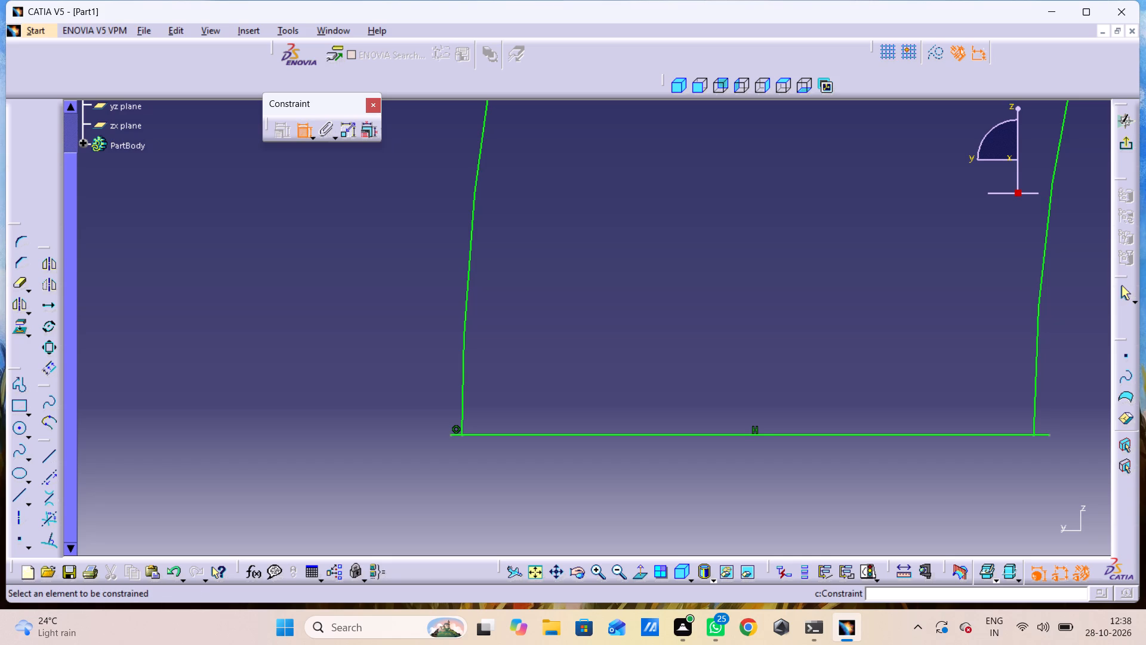
click(450, 438)
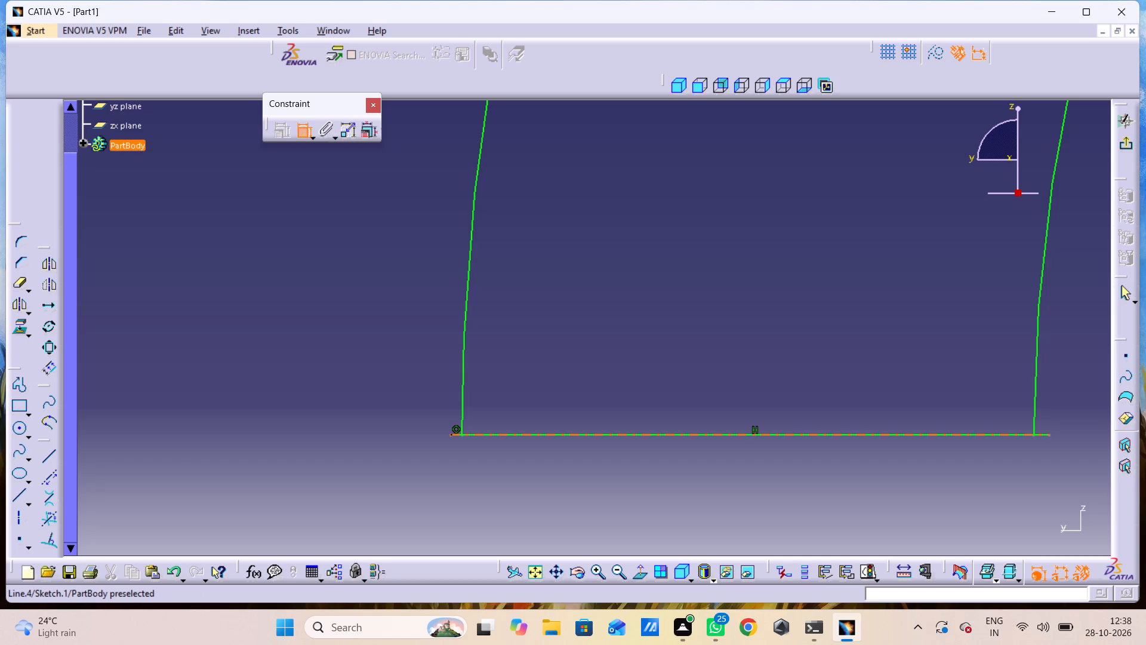
click(460, 435)
right_click(468, 449)
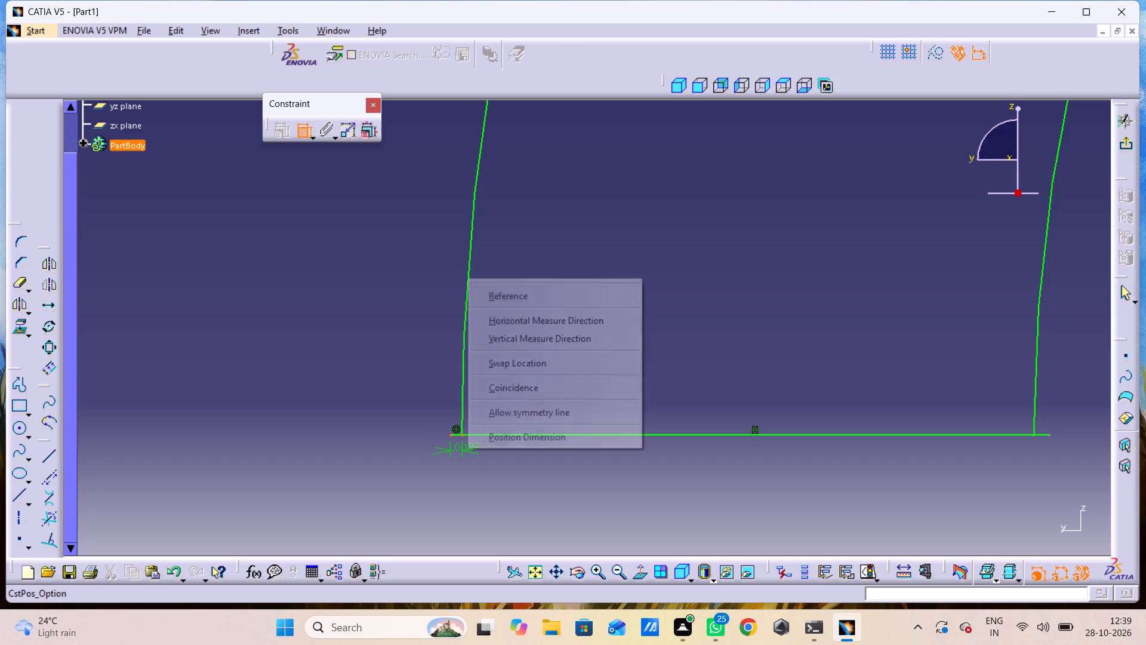
click(501, 386)
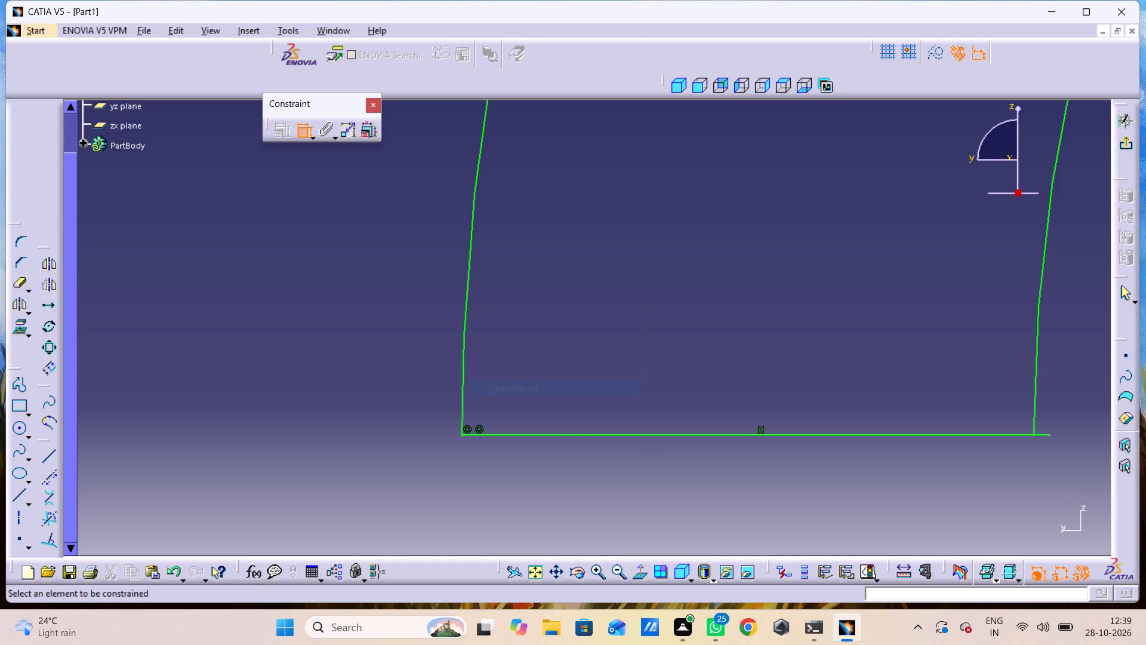
Constrain the new line's other endpoint to be coincident with the lower end of the inner arc.
click(1035, 435)
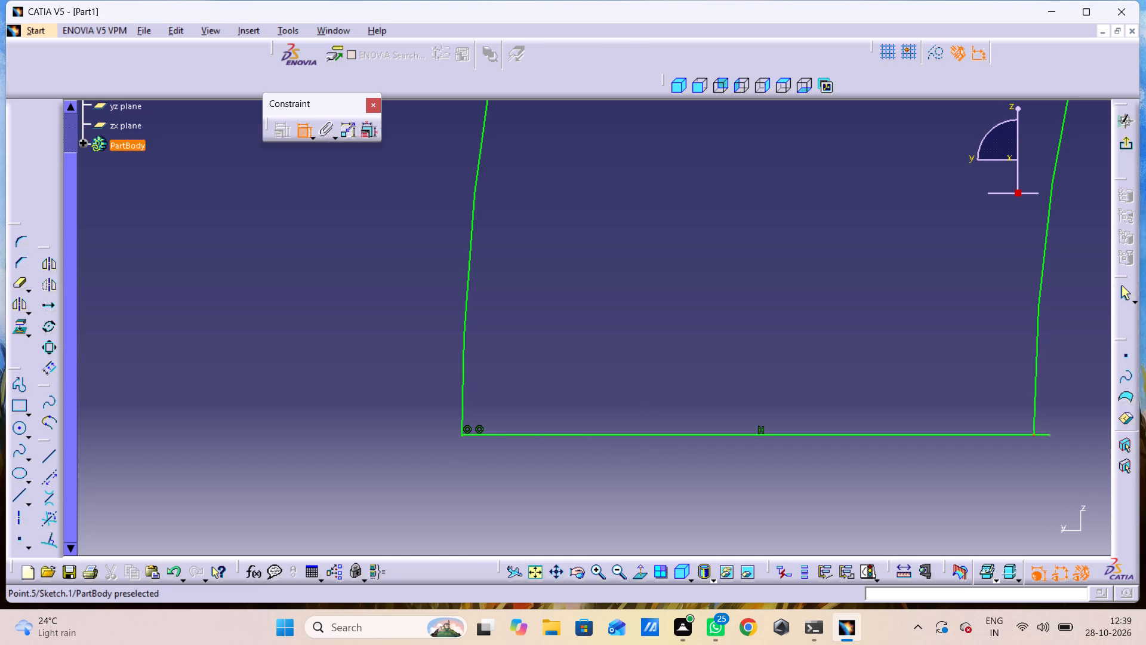
click(1050, 435)
right_click(1018, 454)
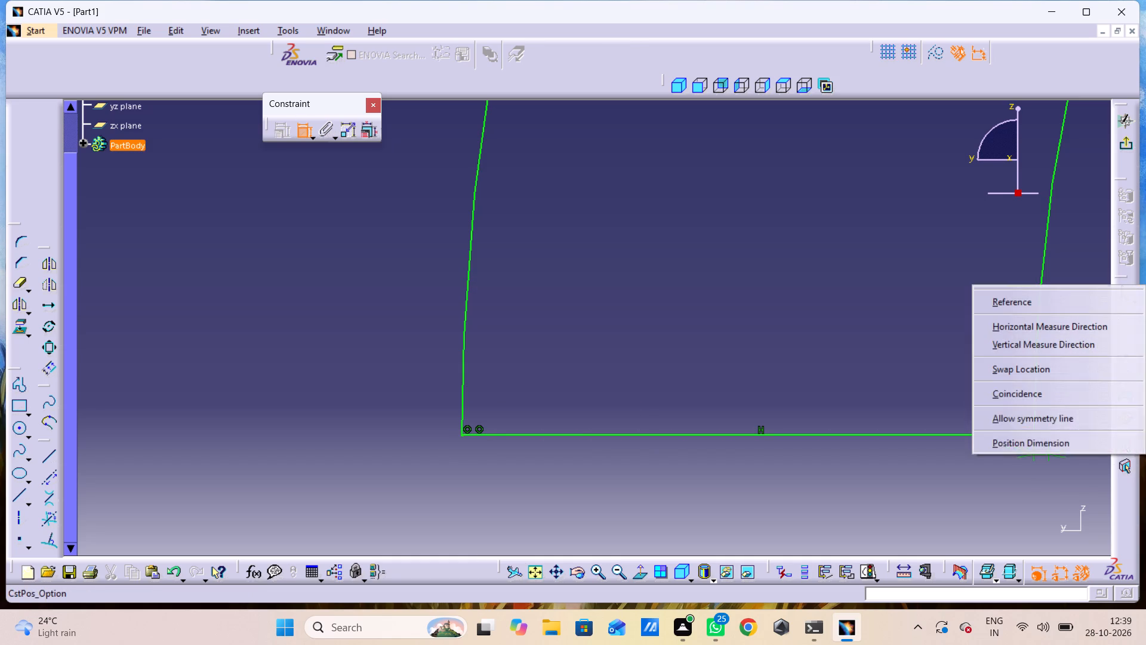
click(1018, 393)
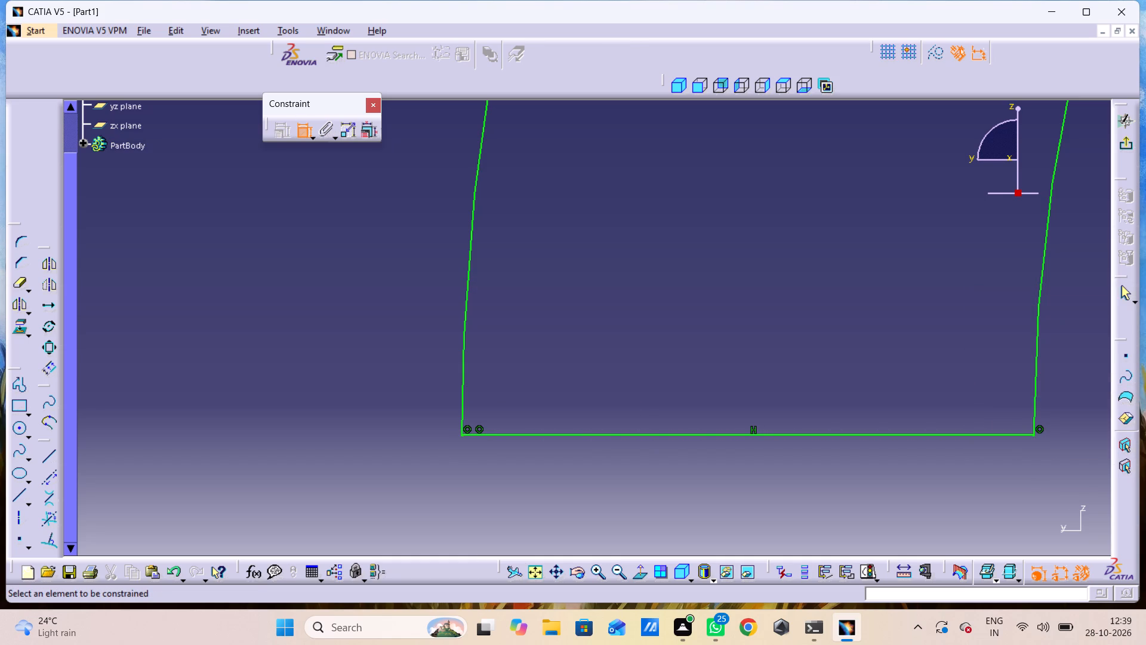
shift+middle_drag(959, 463, 968, 547)
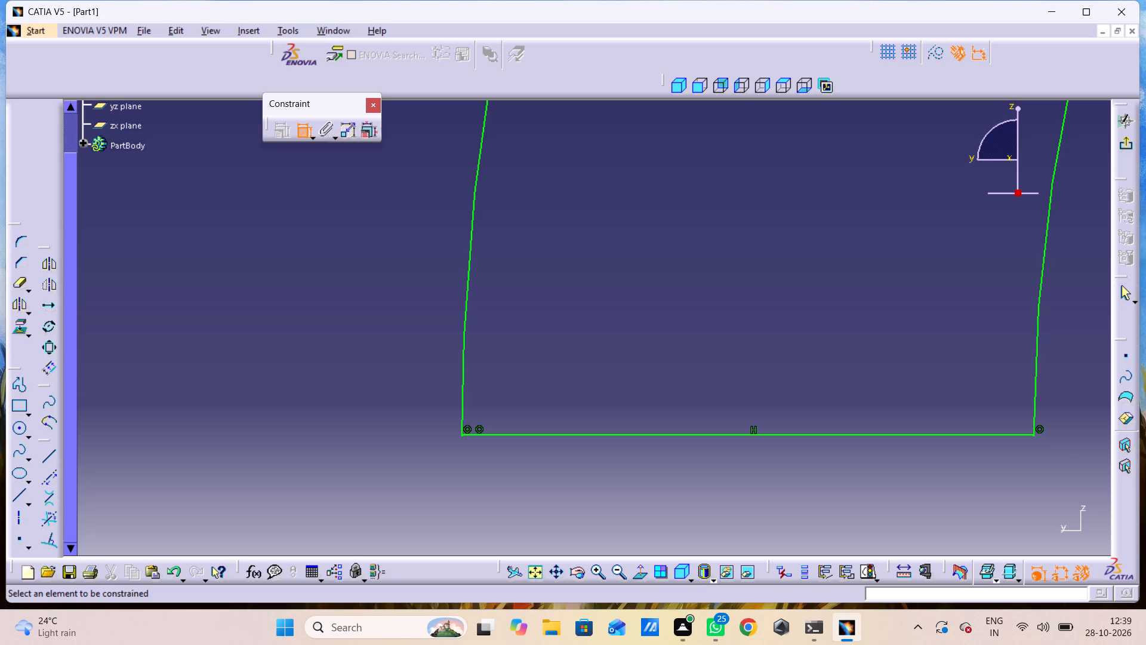
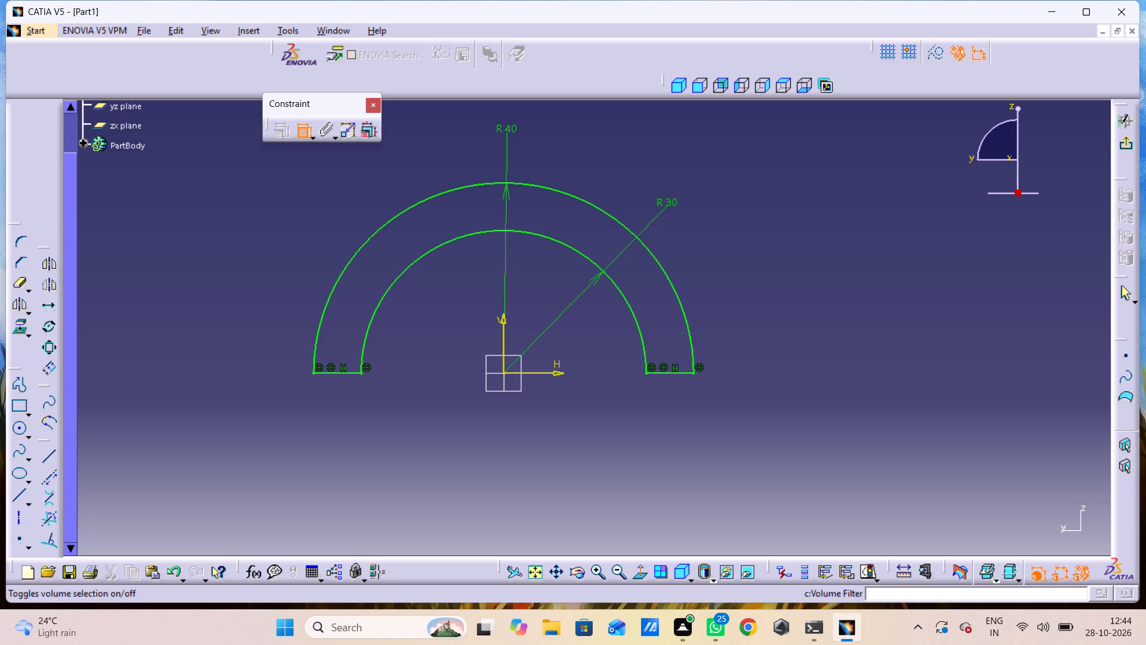
Exit the half-ring sketch and pad it with a 25 mm length and mirrored extent.
click(1126, 146)
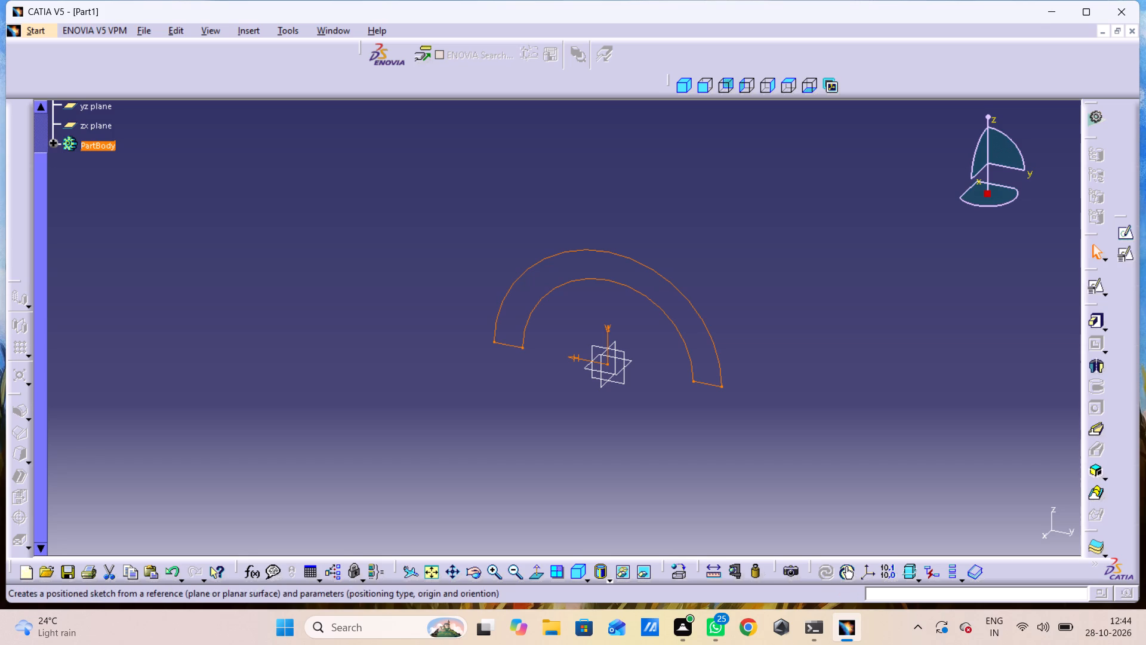
click(1095, 321)
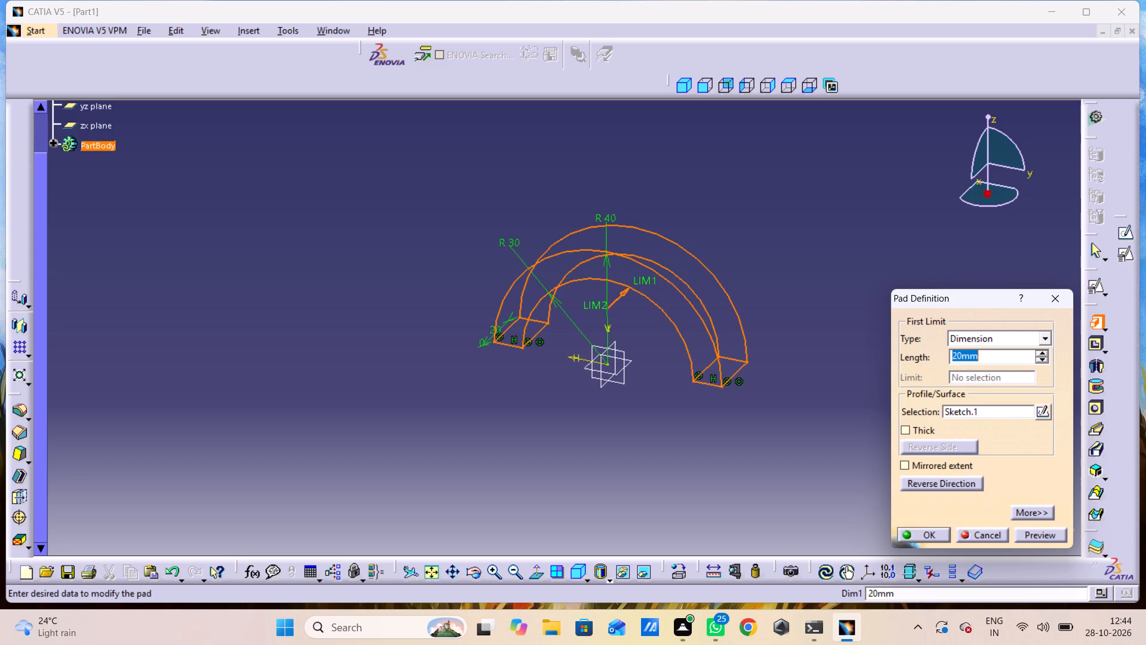
click(925, 465)
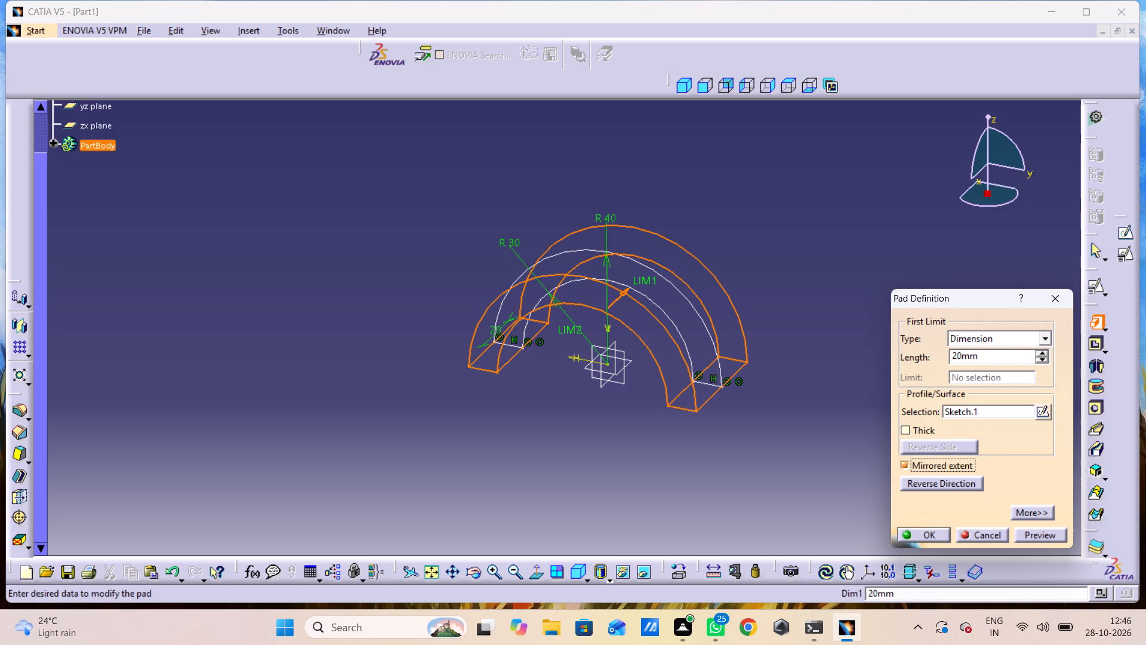
click(960, 351)
key(BackSpace)
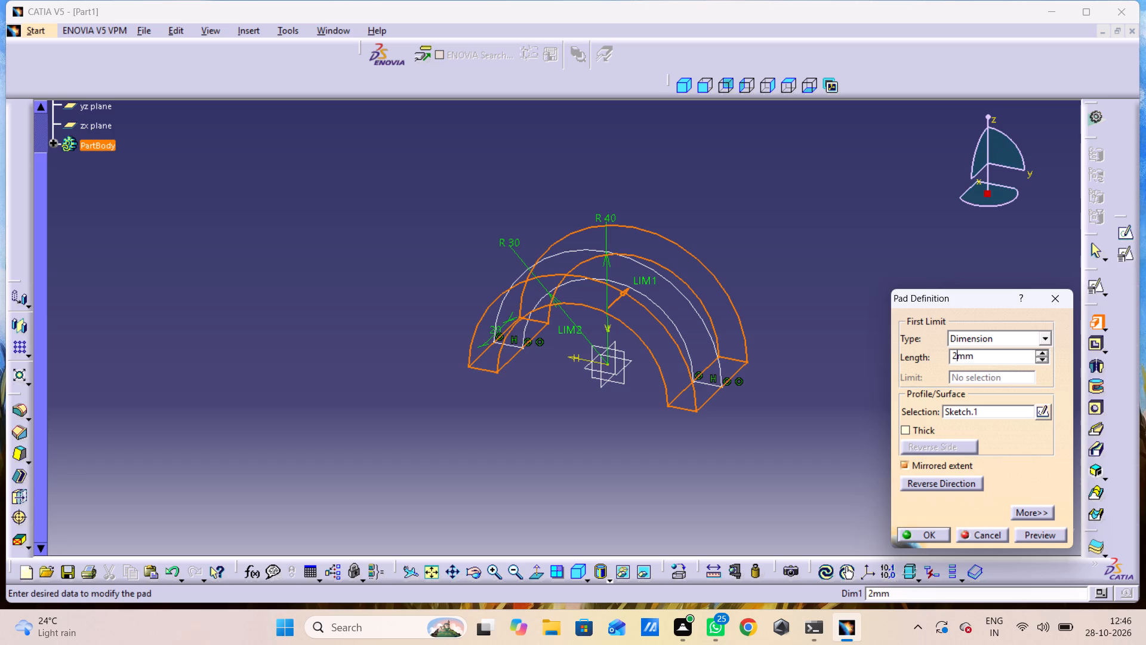
key(5)
click(940, 532)
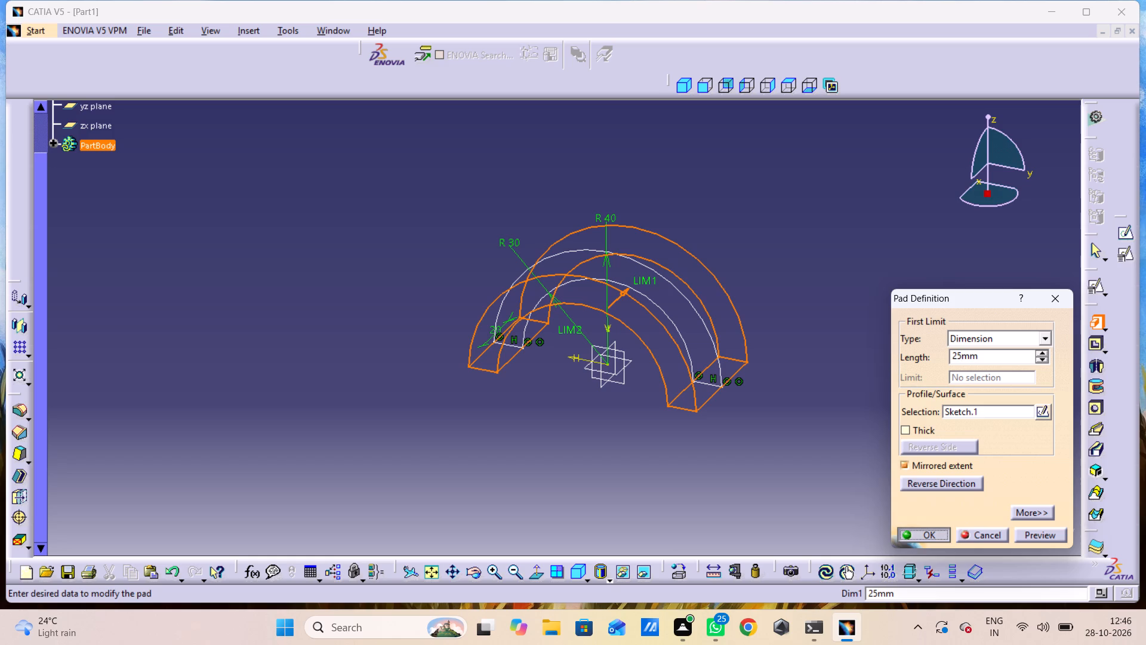
click(1038, 539)
click(832, 476)
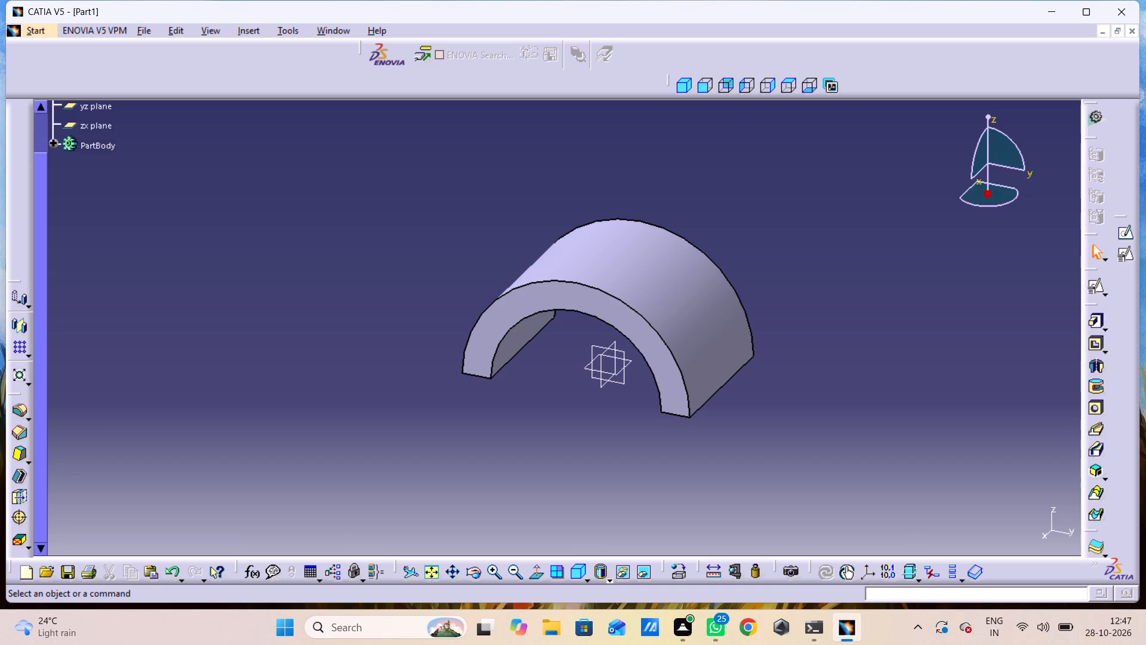
Create a positioned sketch on the pad's flat half-ring end face on the negative x side, keeping implicit origin and orientation.
scroll(1143, 366, up, 1)
scroll(1120, 390, down, 1)
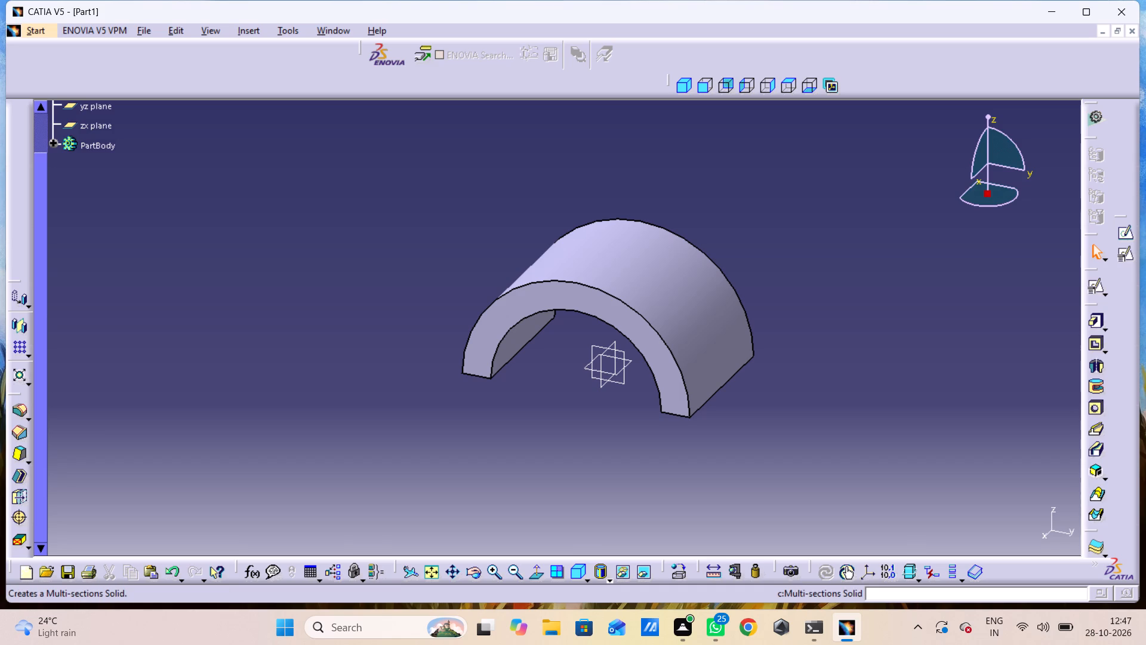
ctrl+middle_drag(941, 411, 766, 411)
ctrl+right_drag(941, 411, 766, 411)
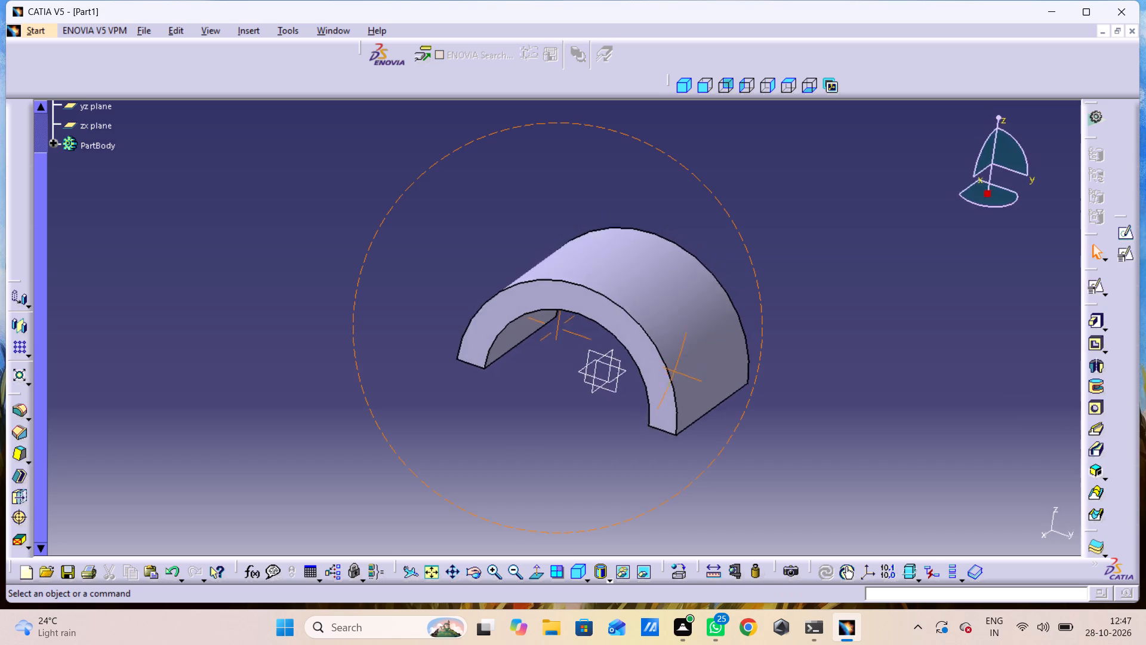
ctrl+right_drag(766, 411, 460, 397)
ctrl+middle_drag(766, 411, 460, 397)
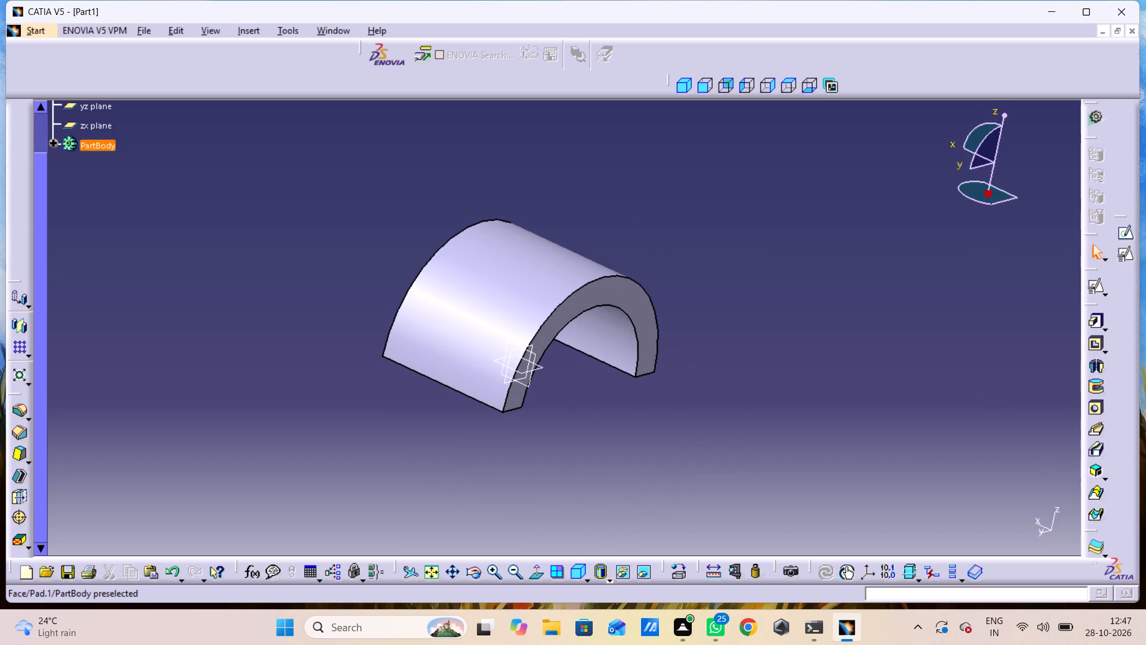
click(620, 300)
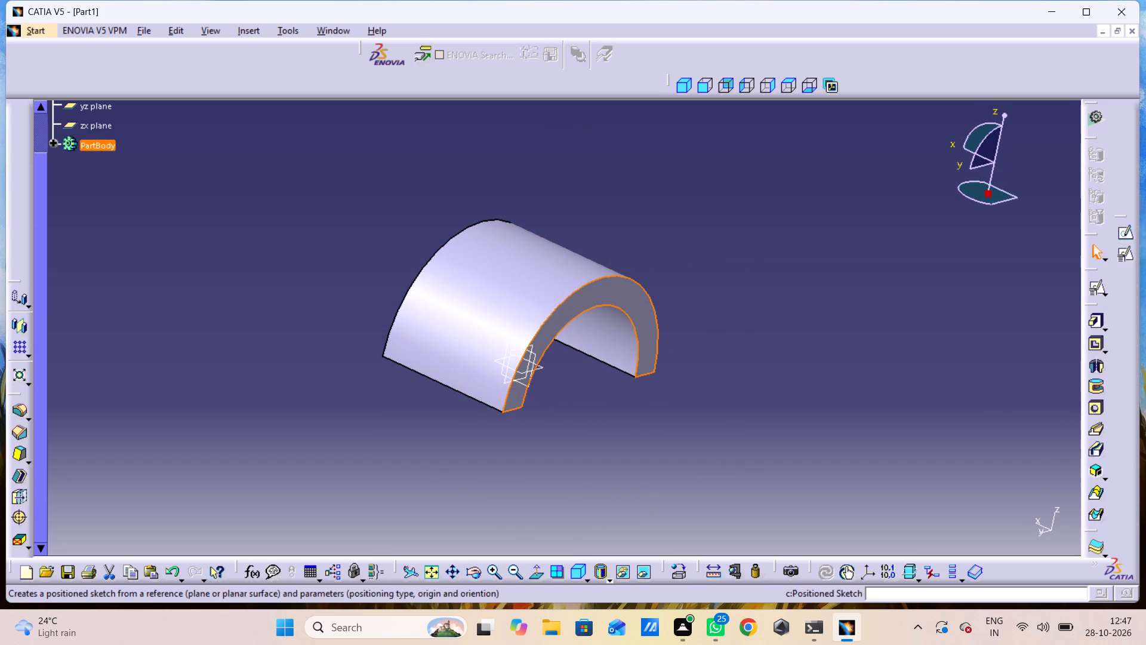
click(1094, 290)
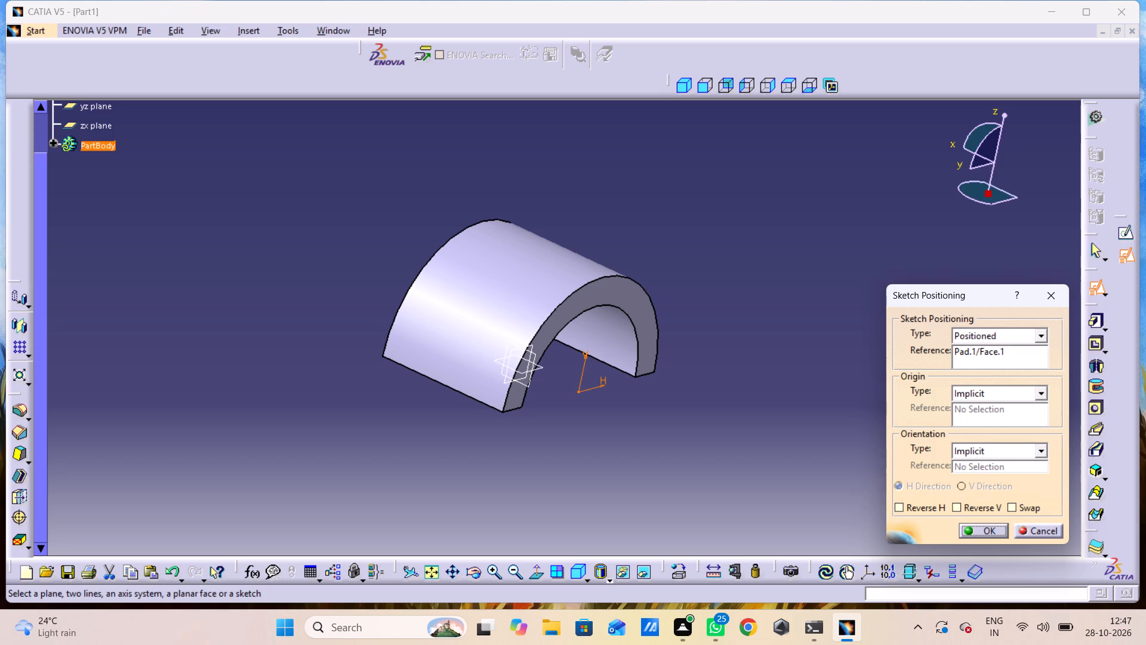
click(974, 529)
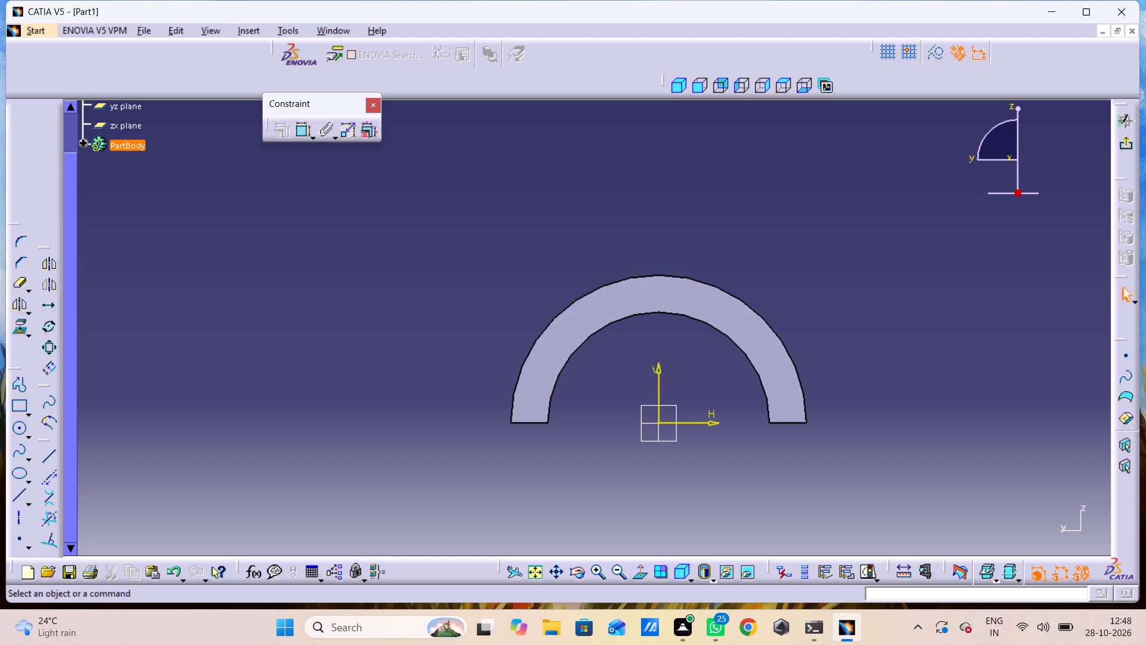
Project the pad's outer arc edge into the new sketch as a 3D element projection.
click(739, 300)
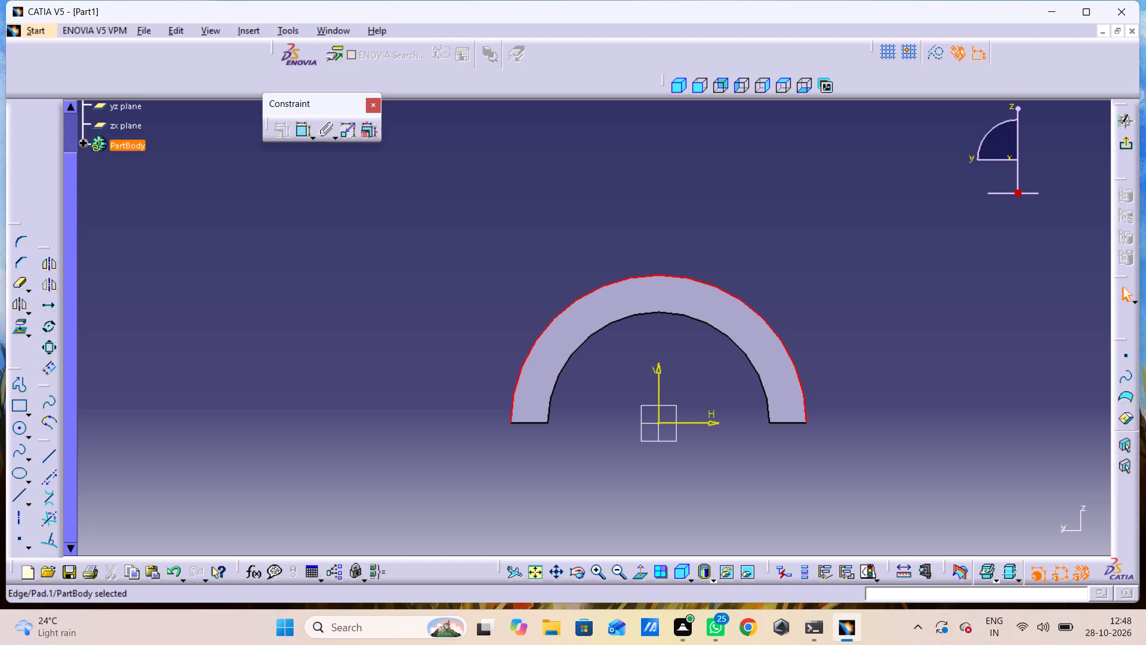
click(27, 329)
click(12, 327)
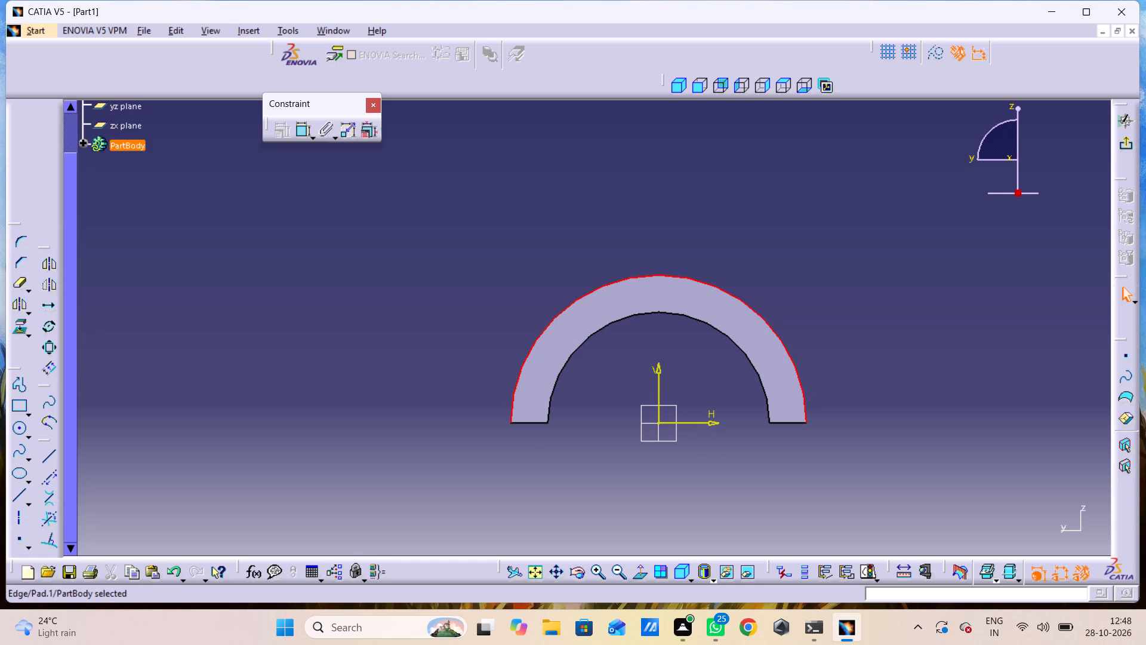
click(18, 327)
click(491, 337)
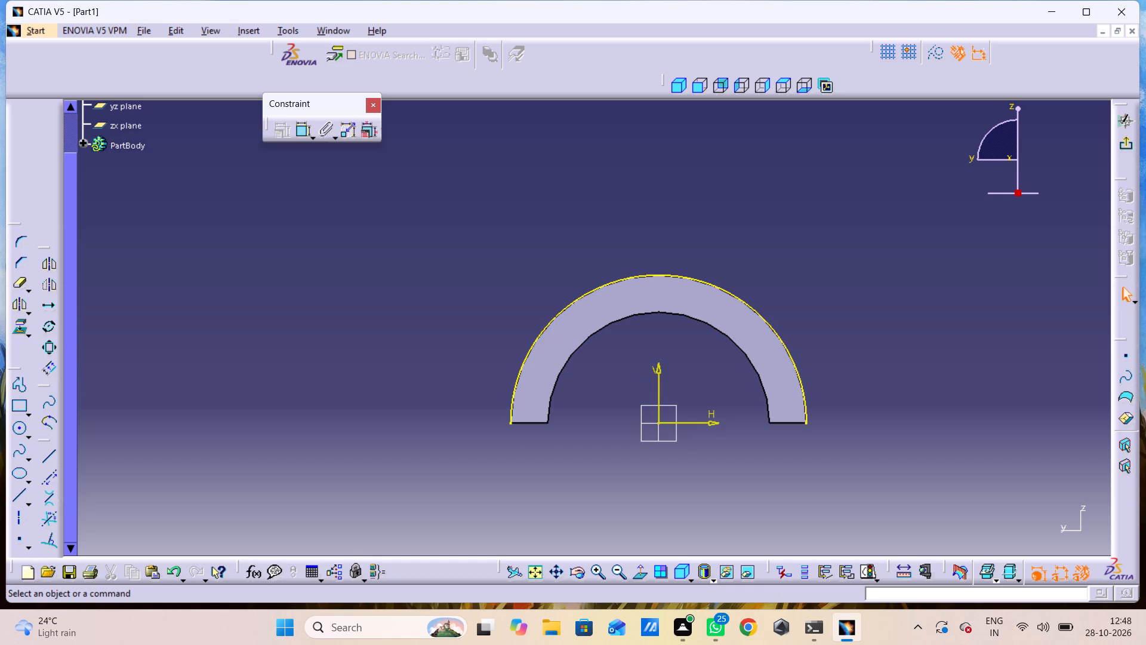
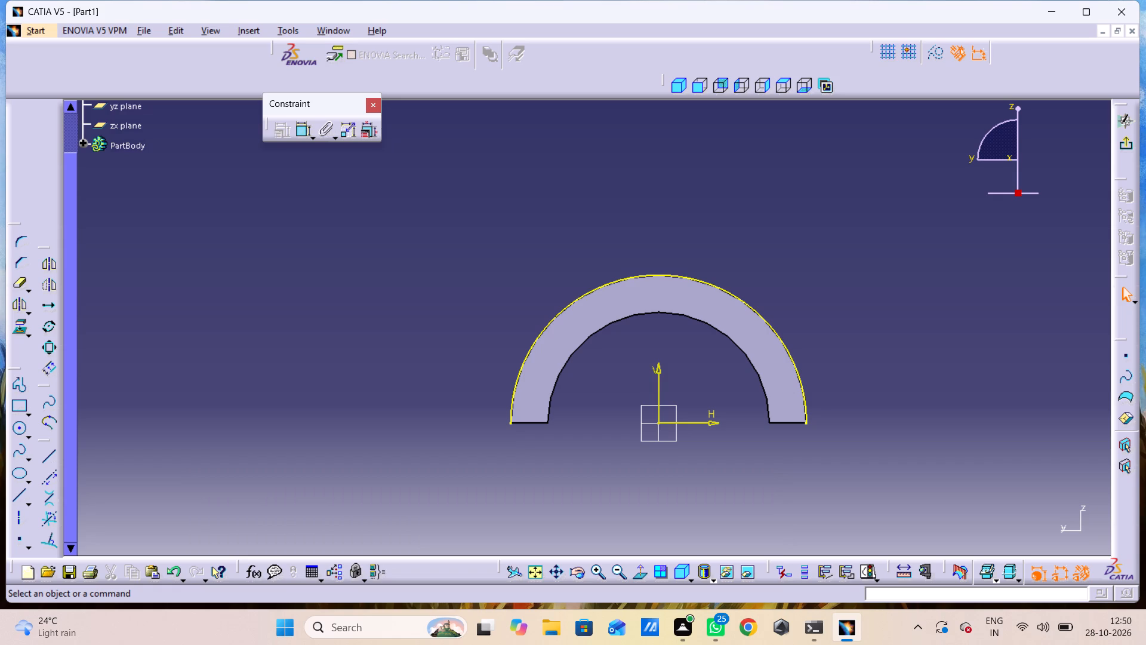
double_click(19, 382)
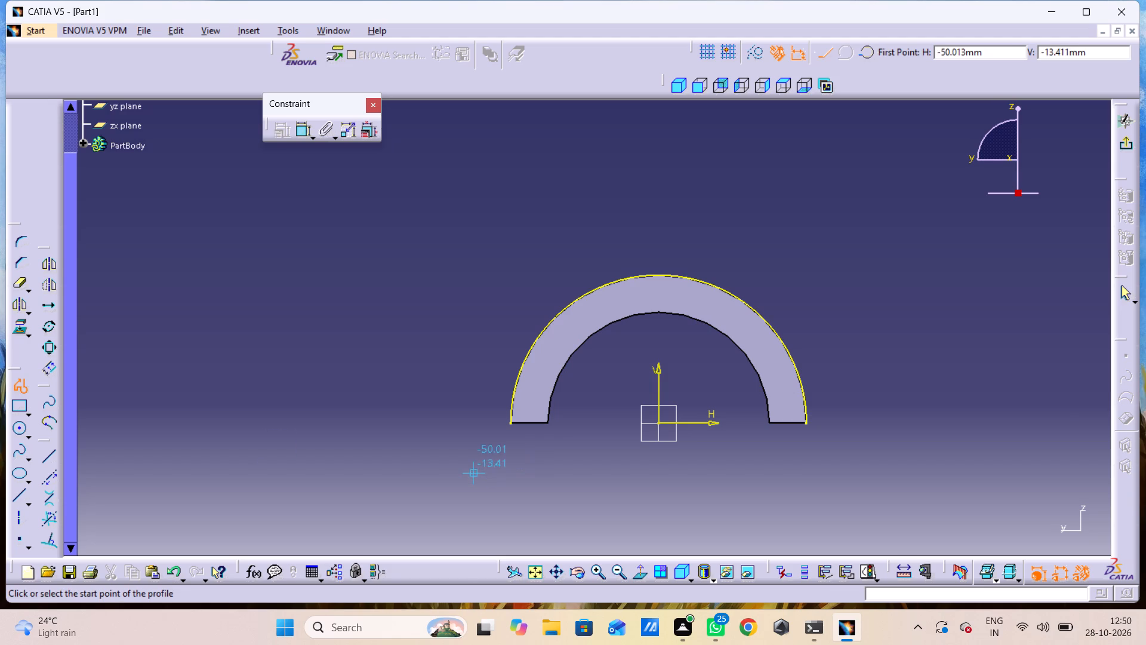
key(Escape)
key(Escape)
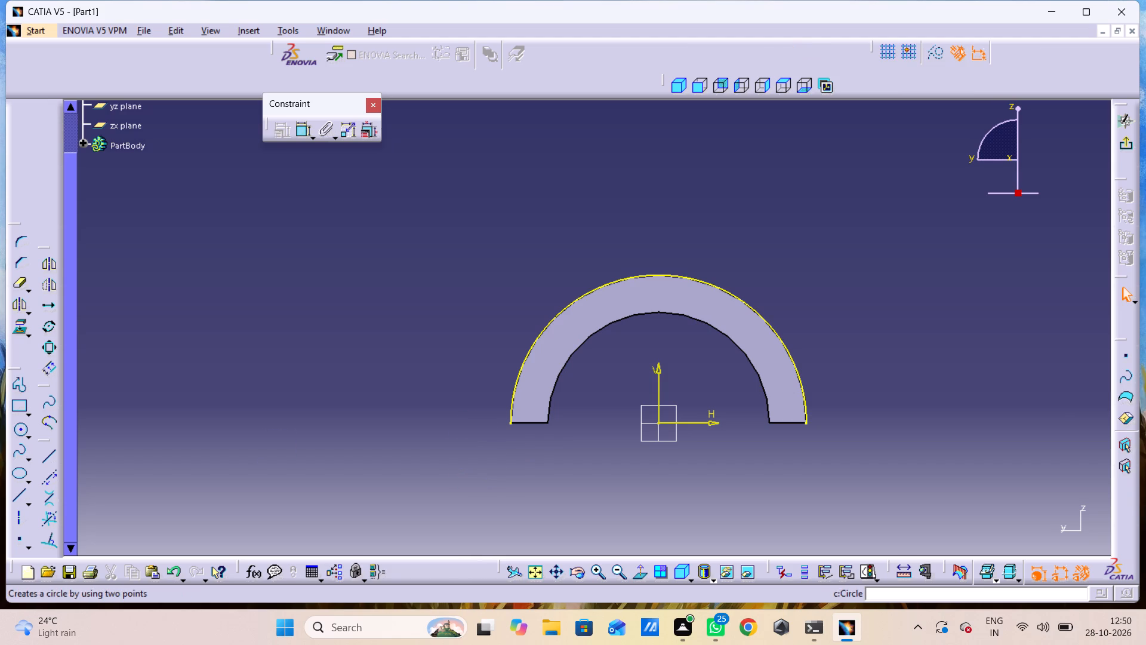
Draw two concentric circles with radii about 18 mm and 10 mm, centred on the vertical axis about 97 mm above the origin.
click(12, 430)
double_click(20, 429)
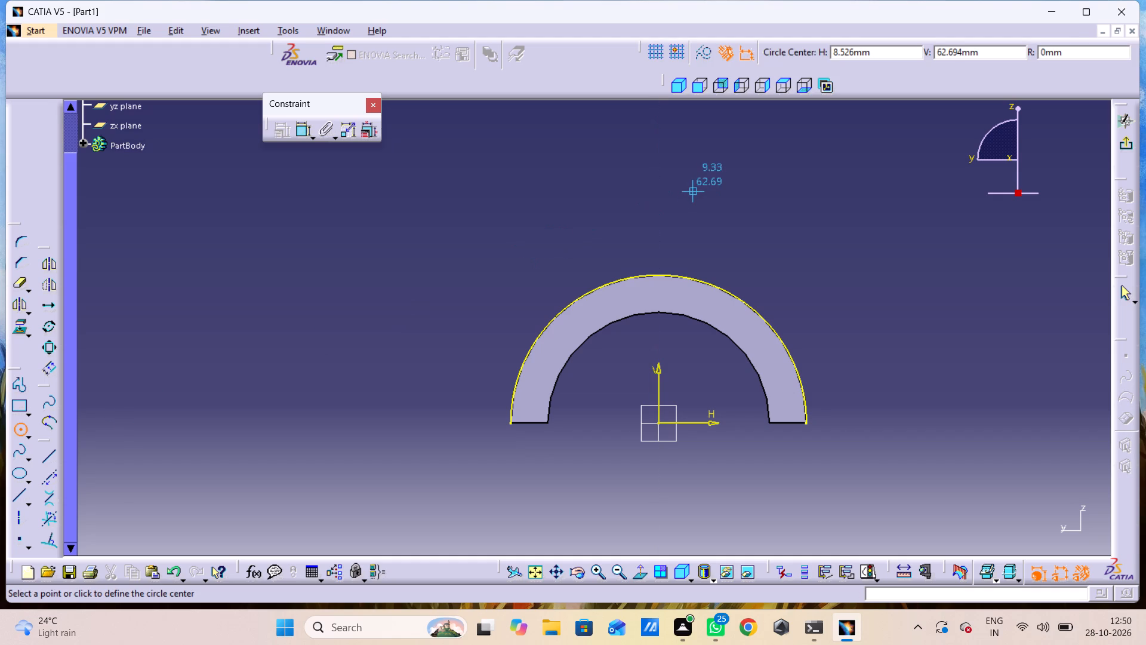
ctrl+middle_drag(688, 192, 688, 249)
middle_drag(687, 249, 686, 376)
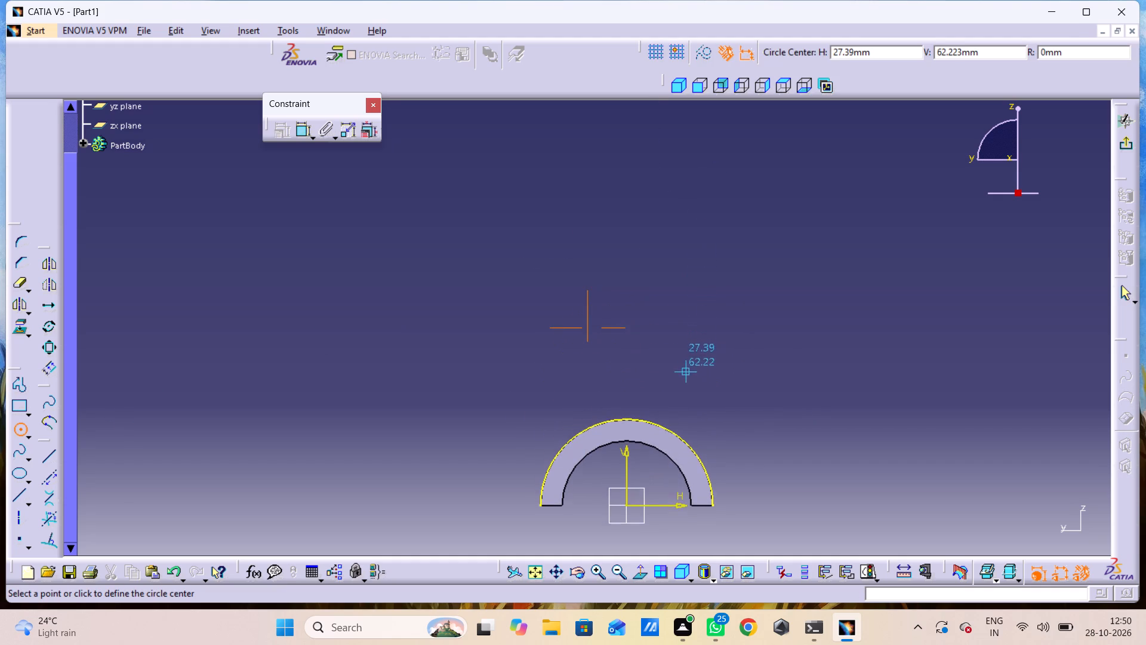
middle_drag(686, 376, 686, 380)
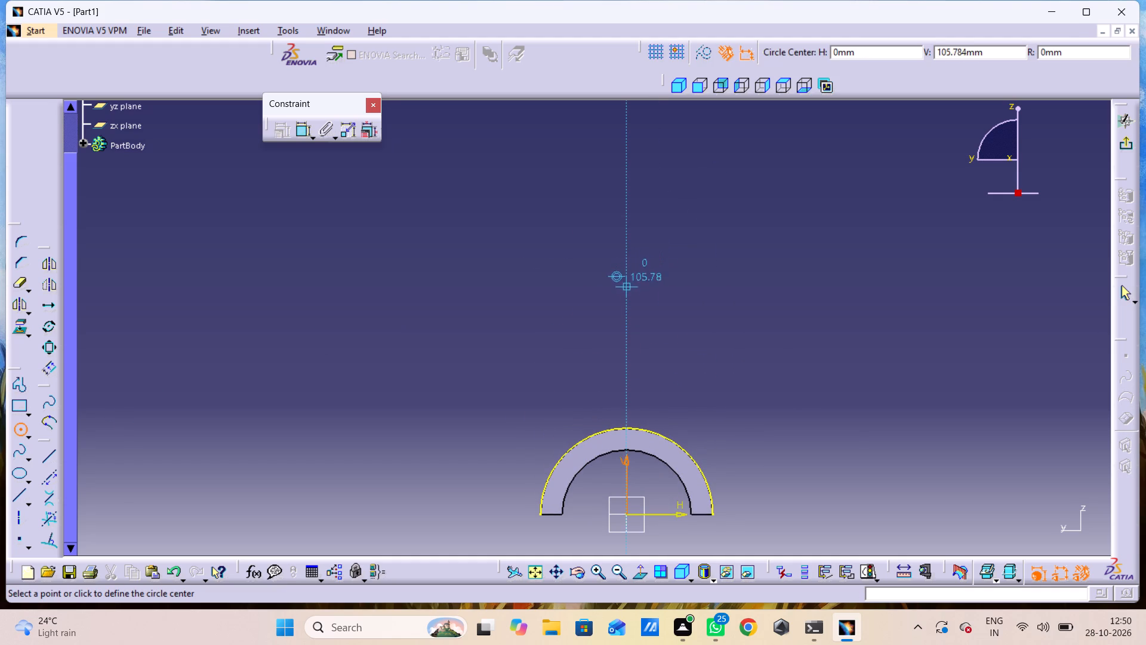
middle_drag(627, 311, 629, 252)
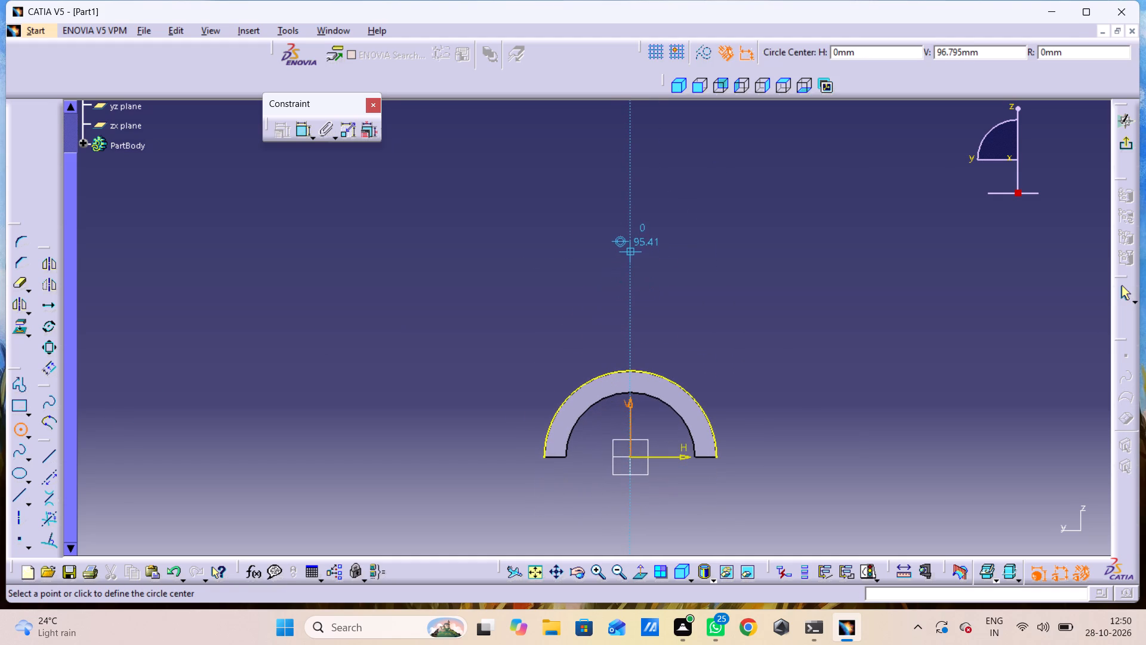
click(631, 248)
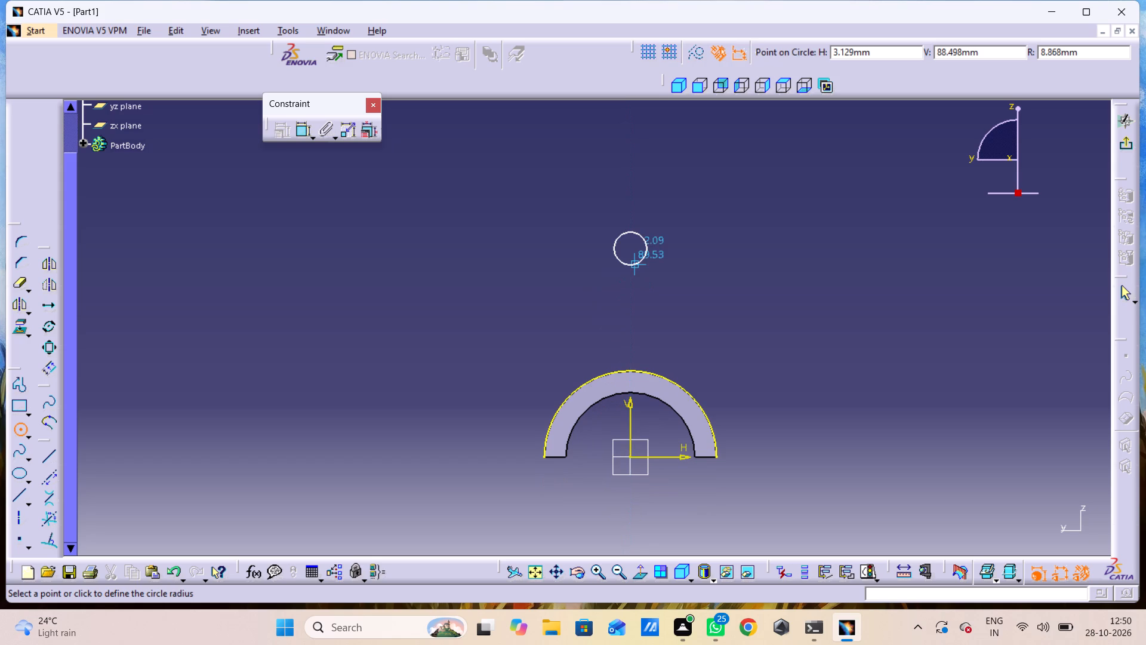
click(641, 286)
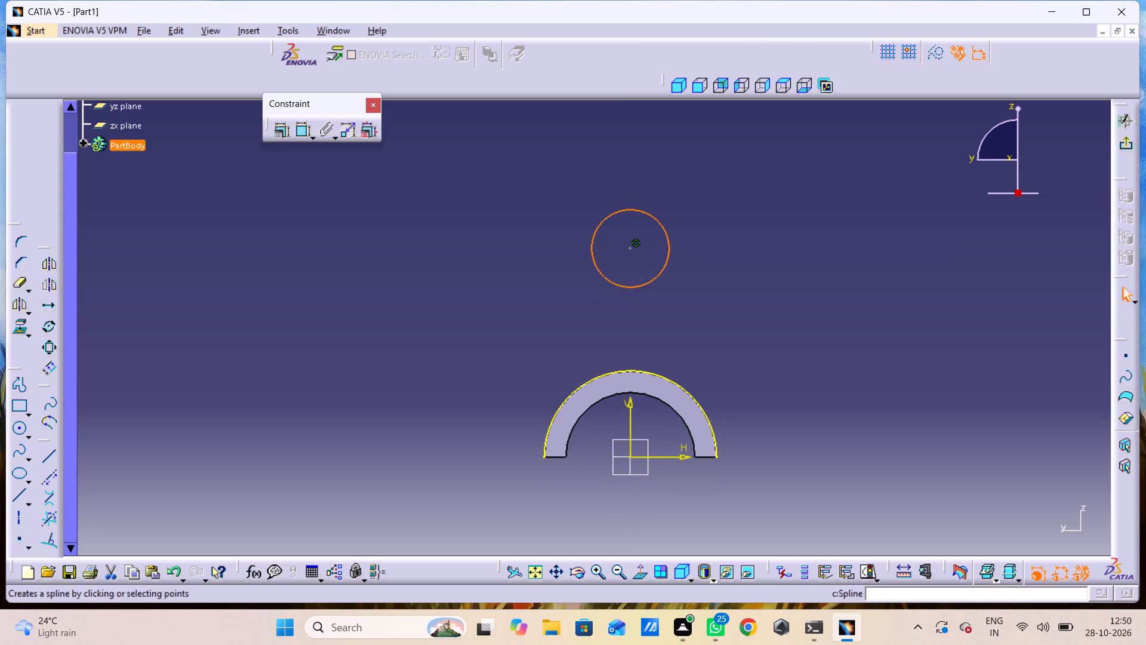
double_click(23, 428)
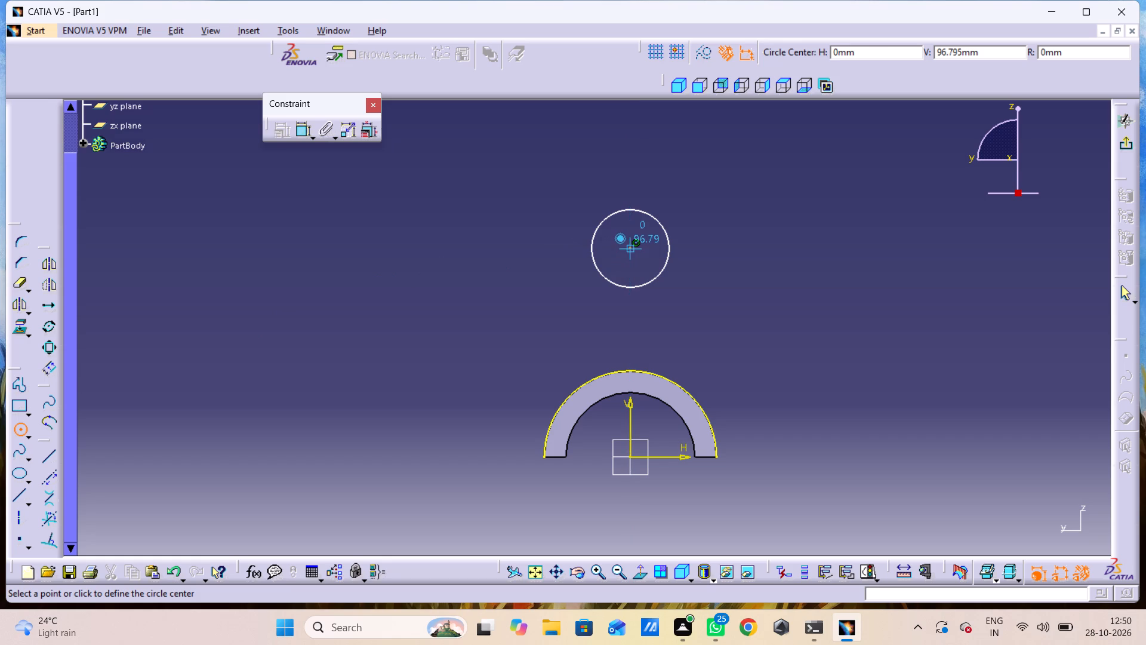
click(632, 251)
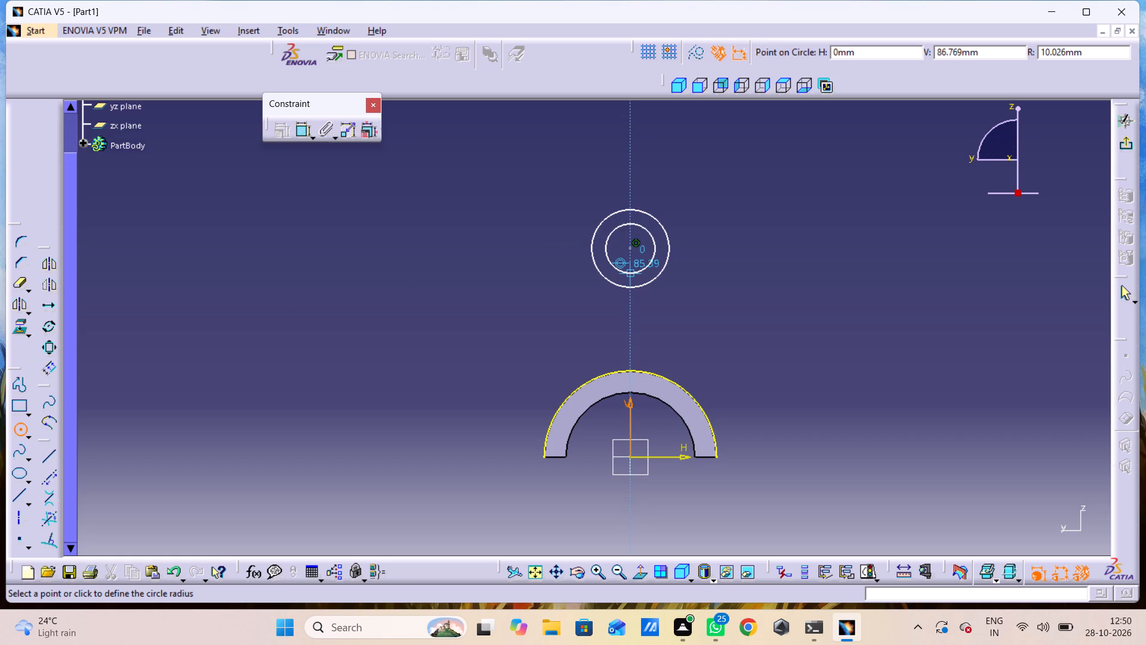
click(631, 271)
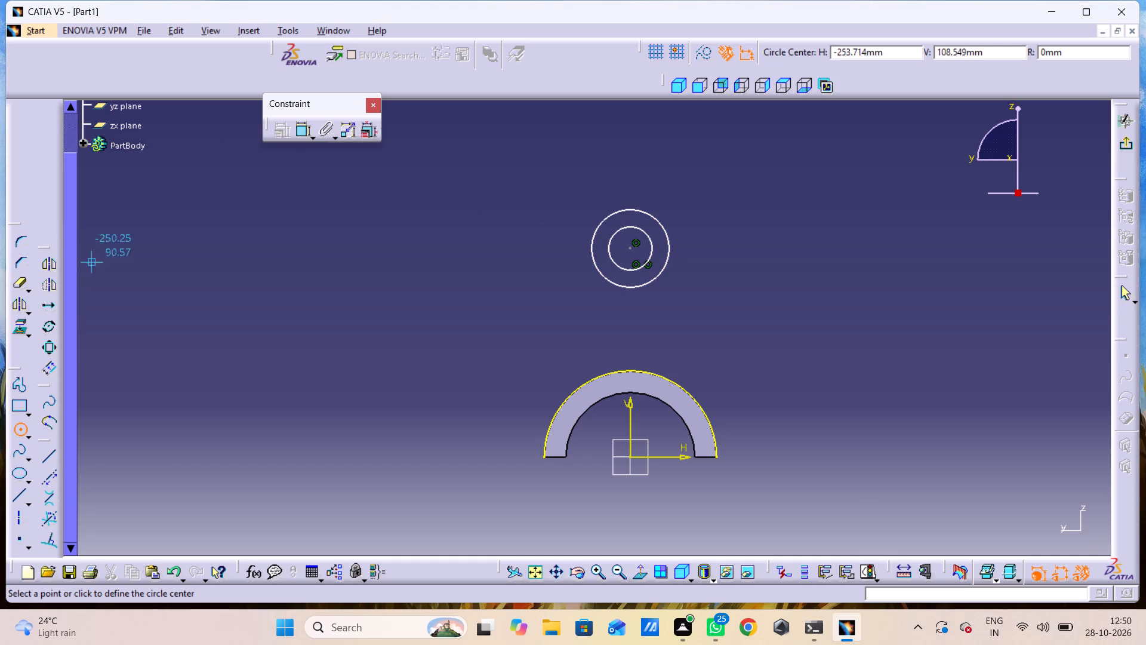
Dimension the radii of both circles, setting the inner circle to 15 mm and the outer circle to 25 mm.
double_click(304, 130)
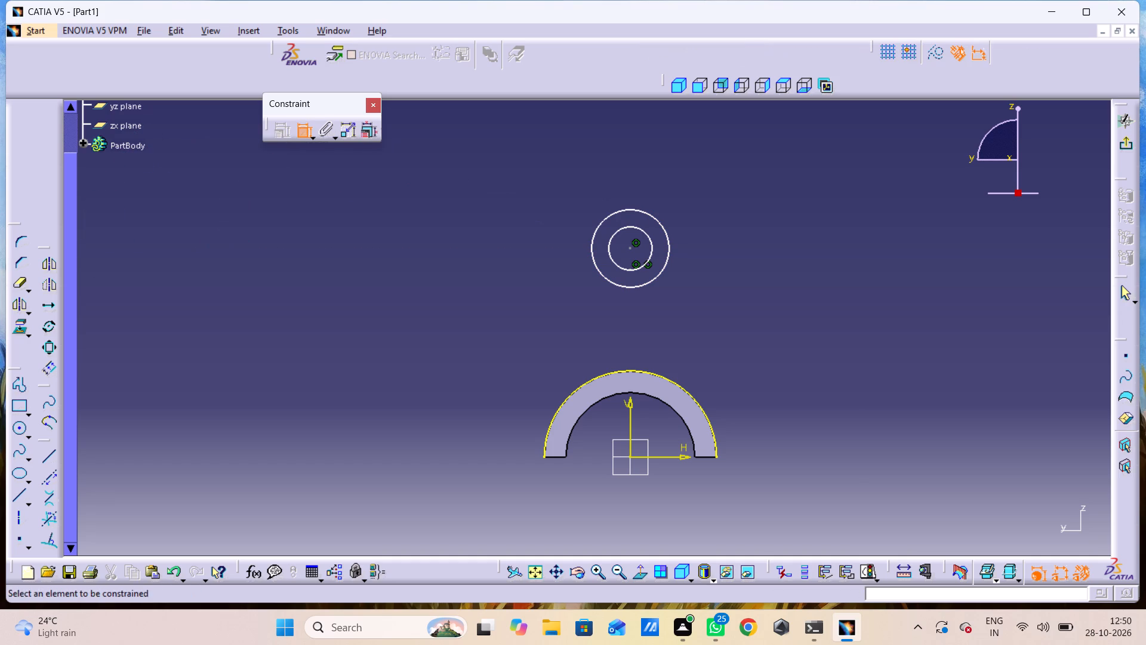
click(668, 248)
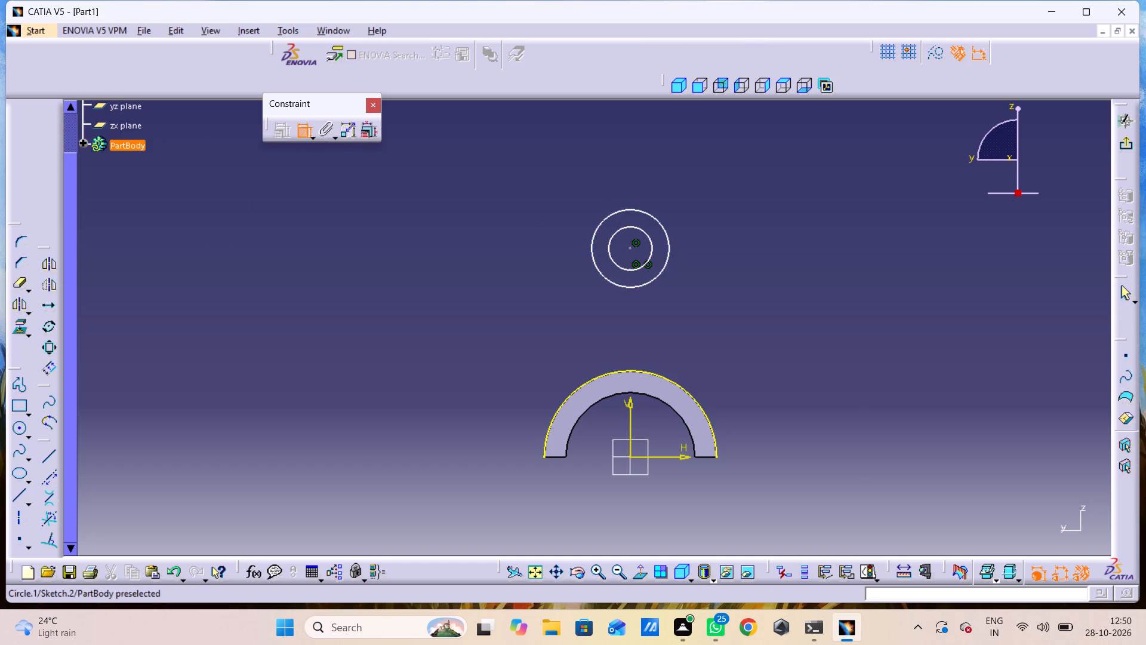
click(725, 223)
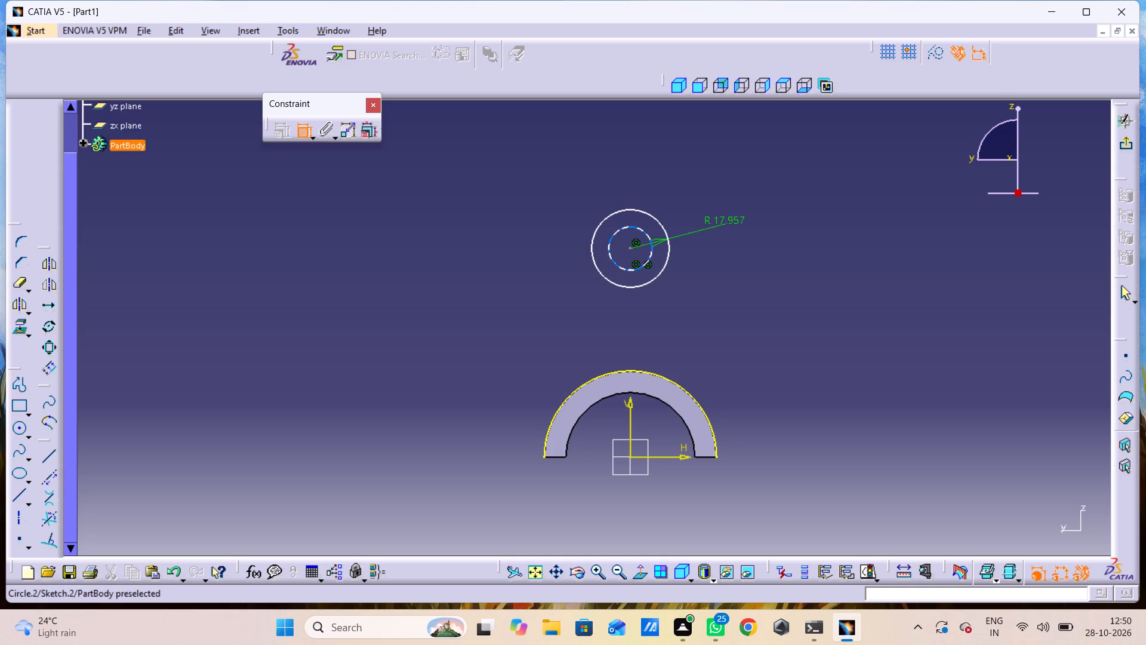
click(649, 250)
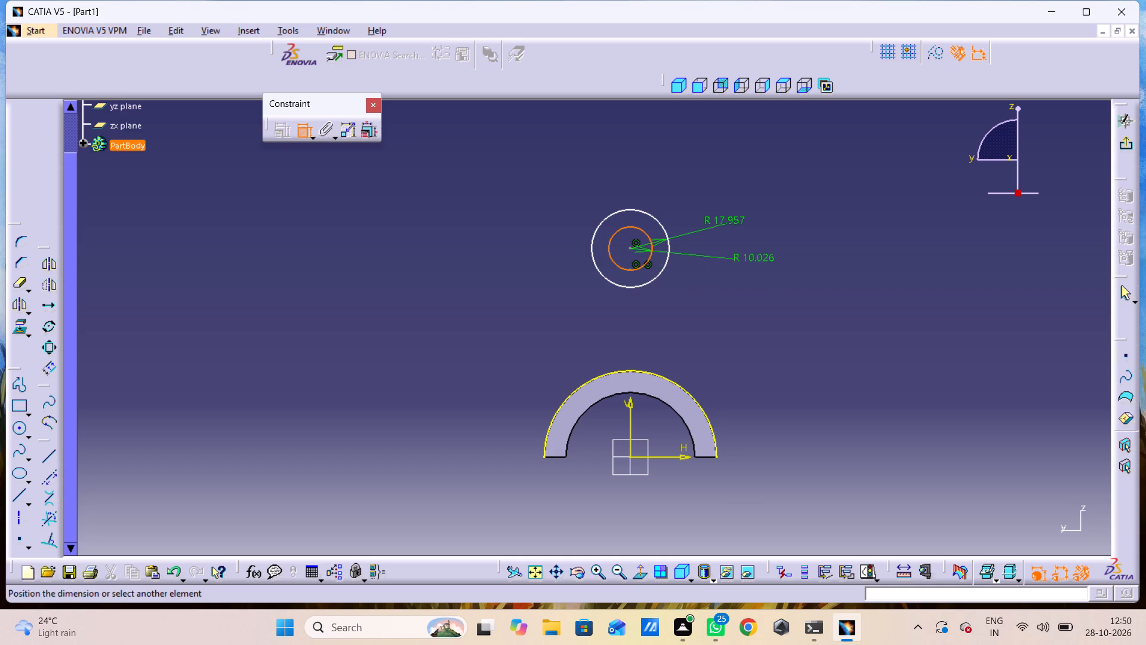
click(731, 275)
double_click(726, 266)
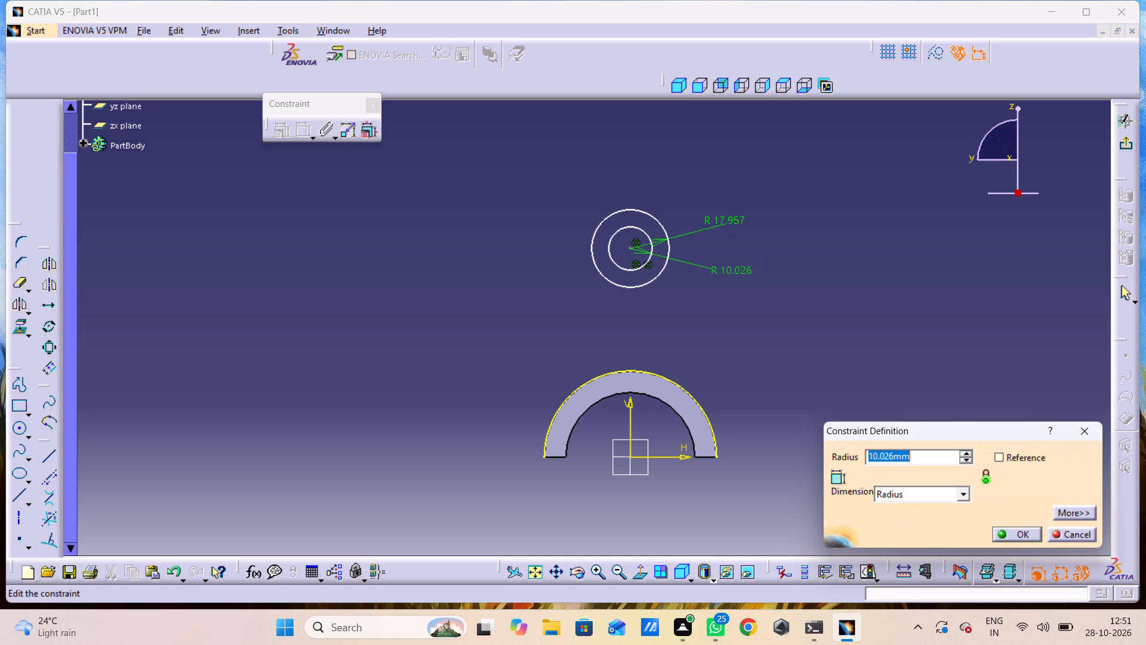
text(15)
key(Return)
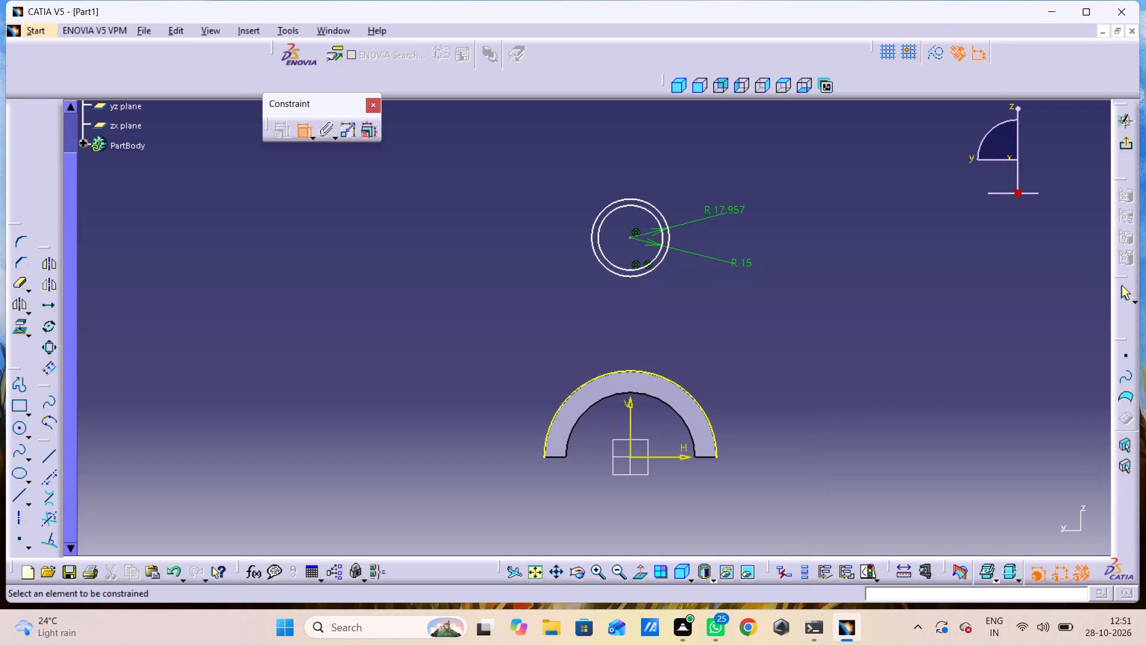
double_click(718, 202)
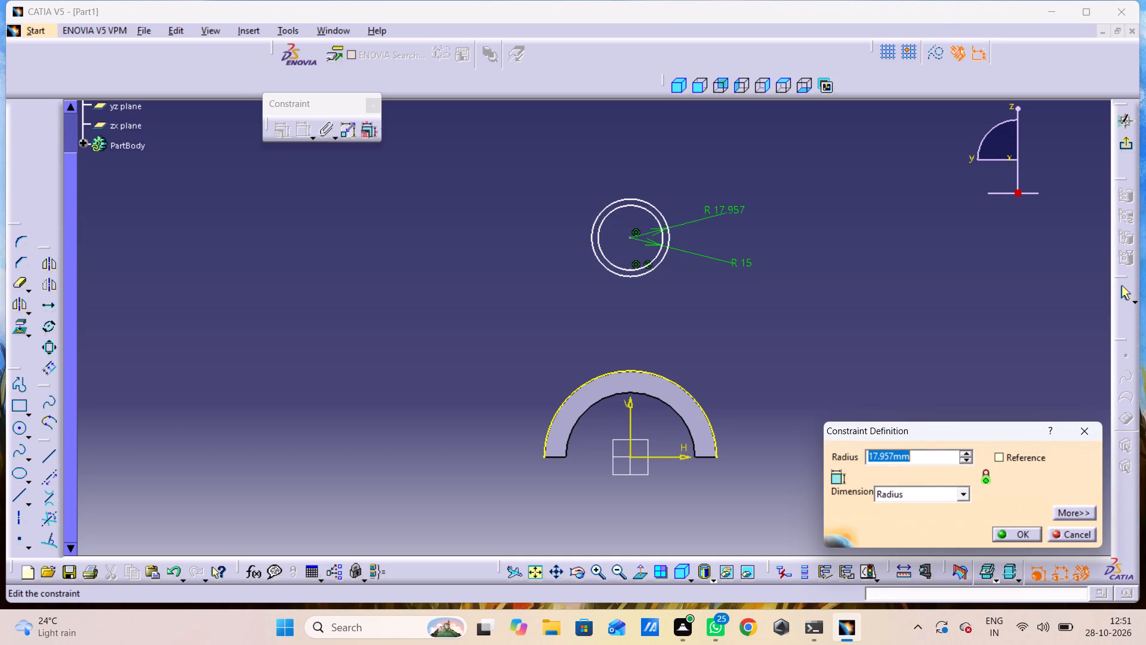
text(25)
key(Return)
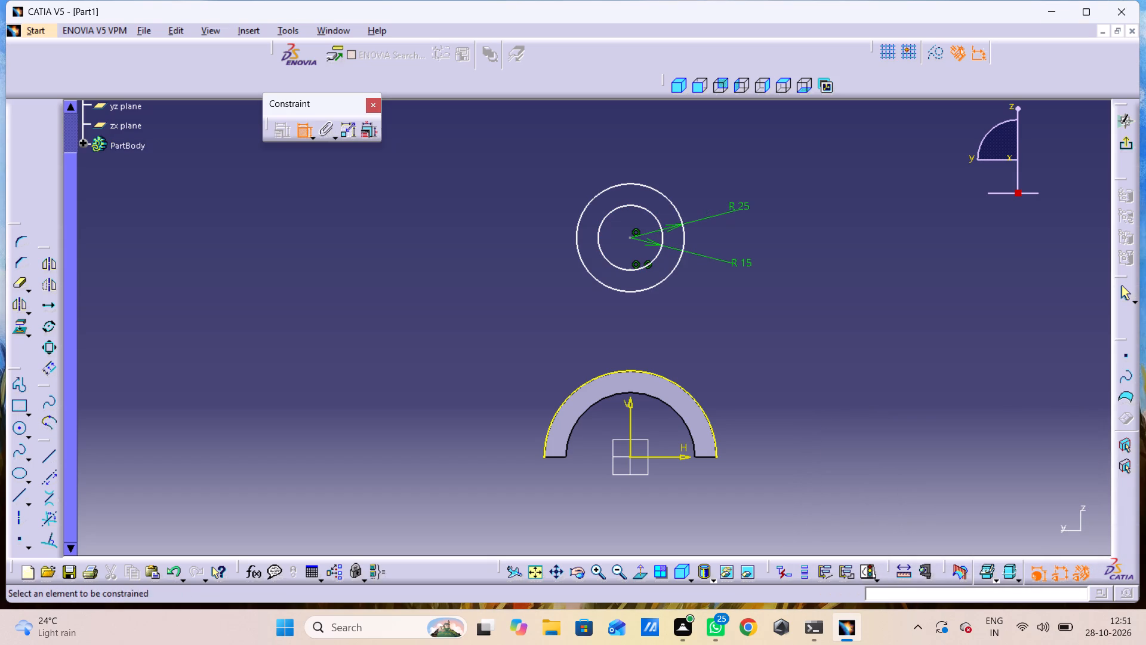
Draw an inward-leaning line about 103 mm long from the positive horizontal axis outside the half-ring up to the circle centre's height.
double_click(14, 383)
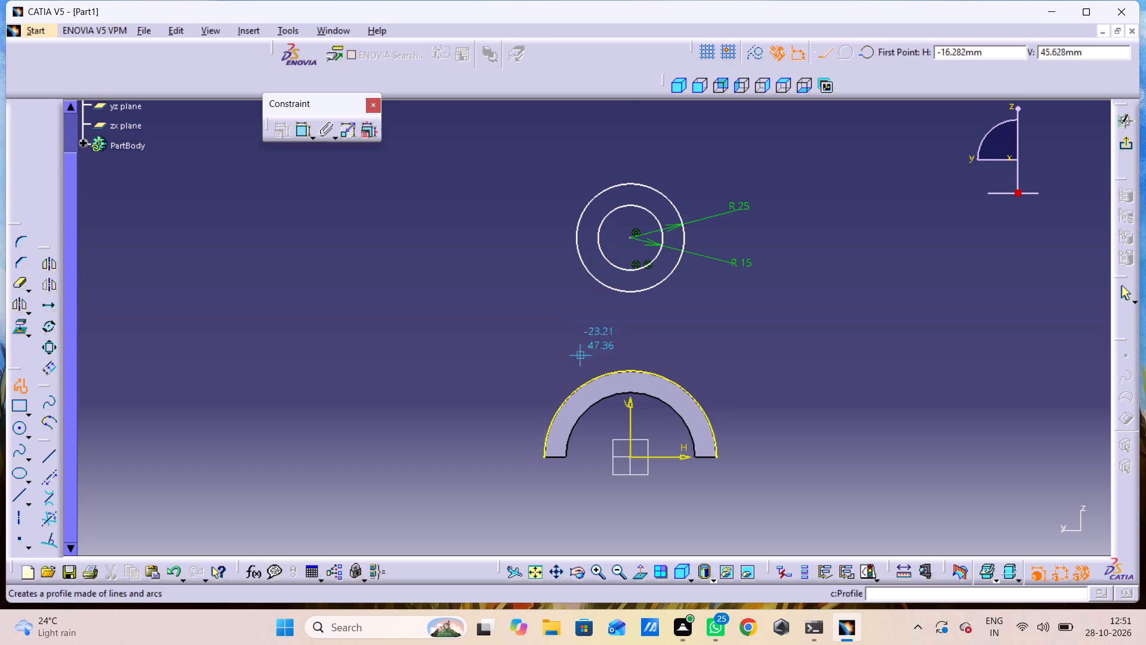
click(746, 458)
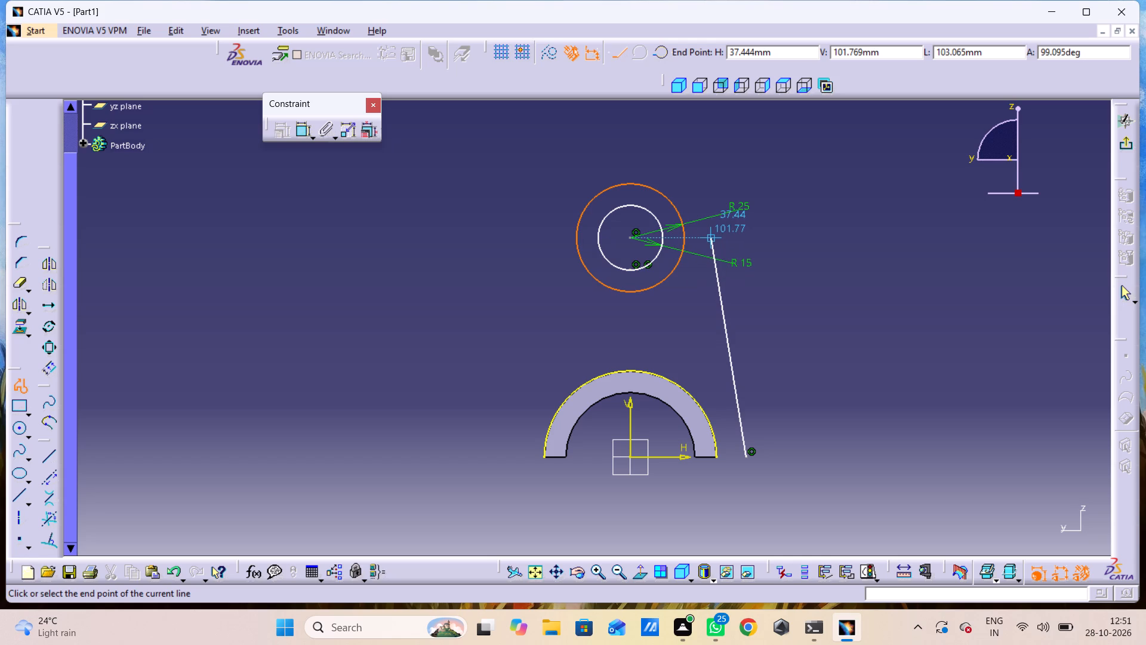
click(711, 240)
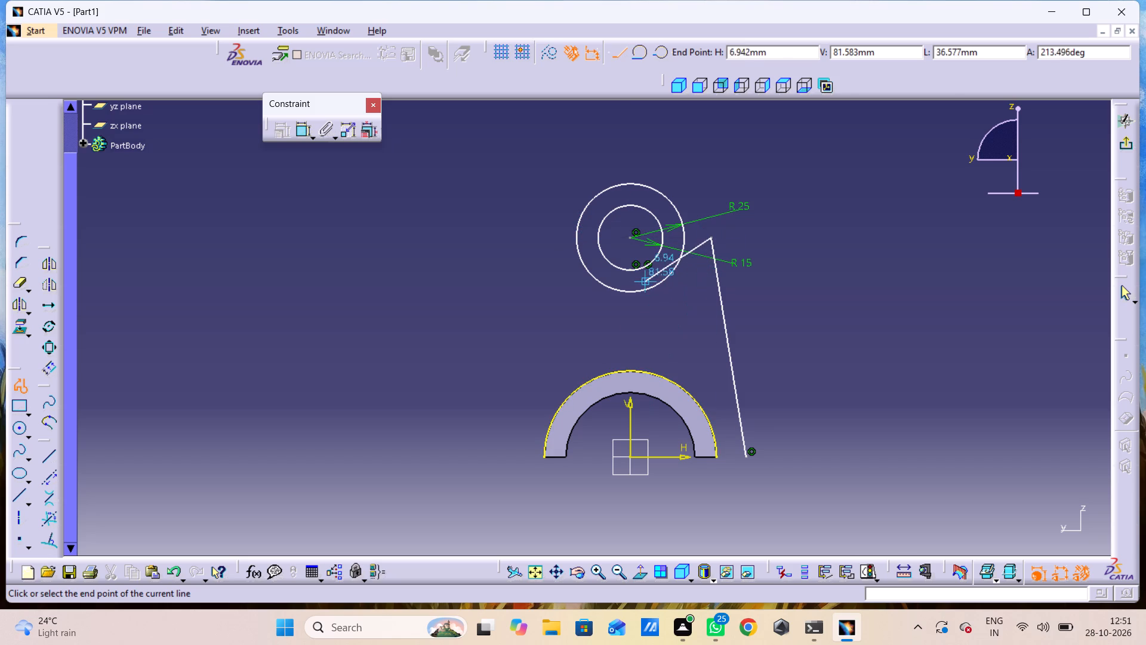
key(Escape)
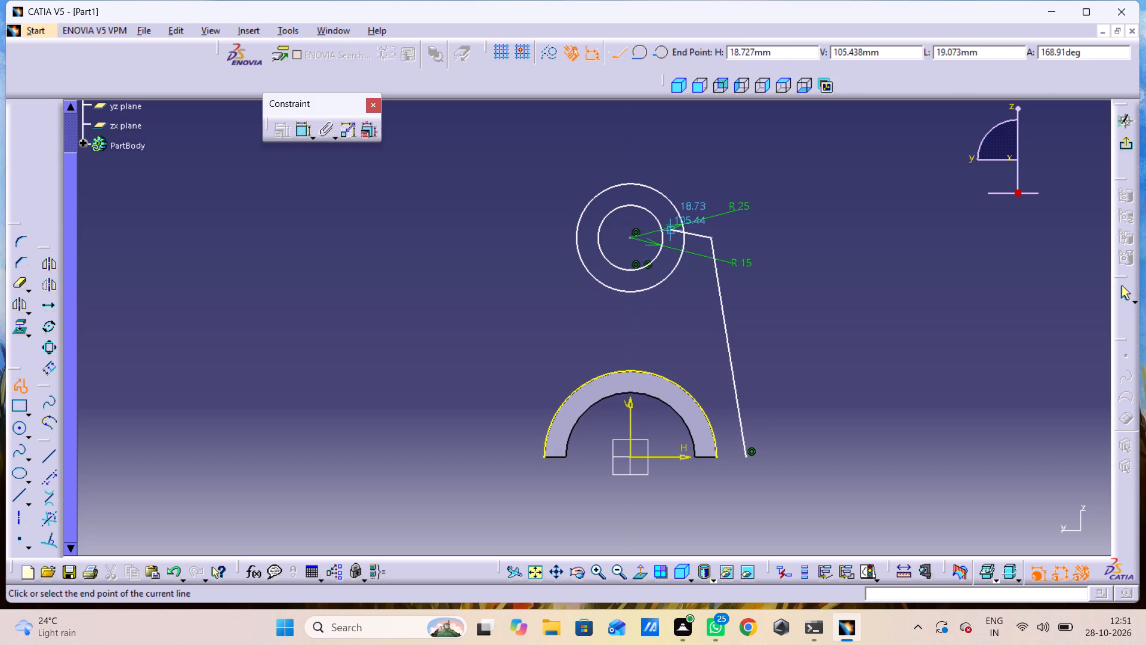
key(Escape)
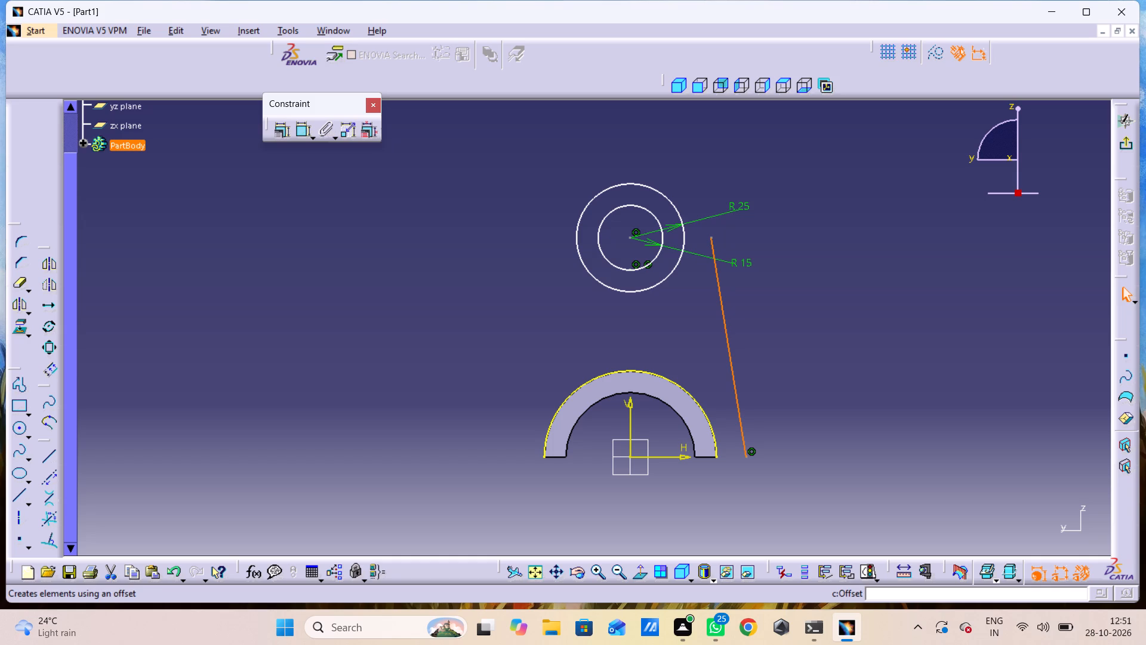
Draw a second inward-leaning line from the negative horizontal axis outside the half-ring up to about the circle centre's height.
click(21, 382)
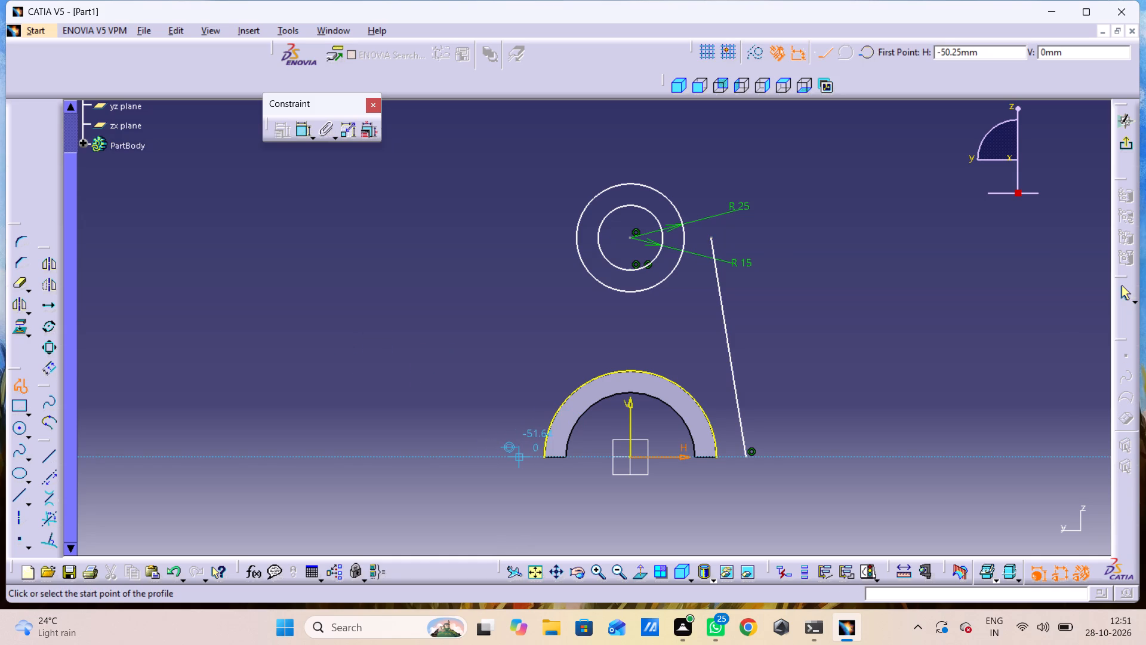
click(525, 454)
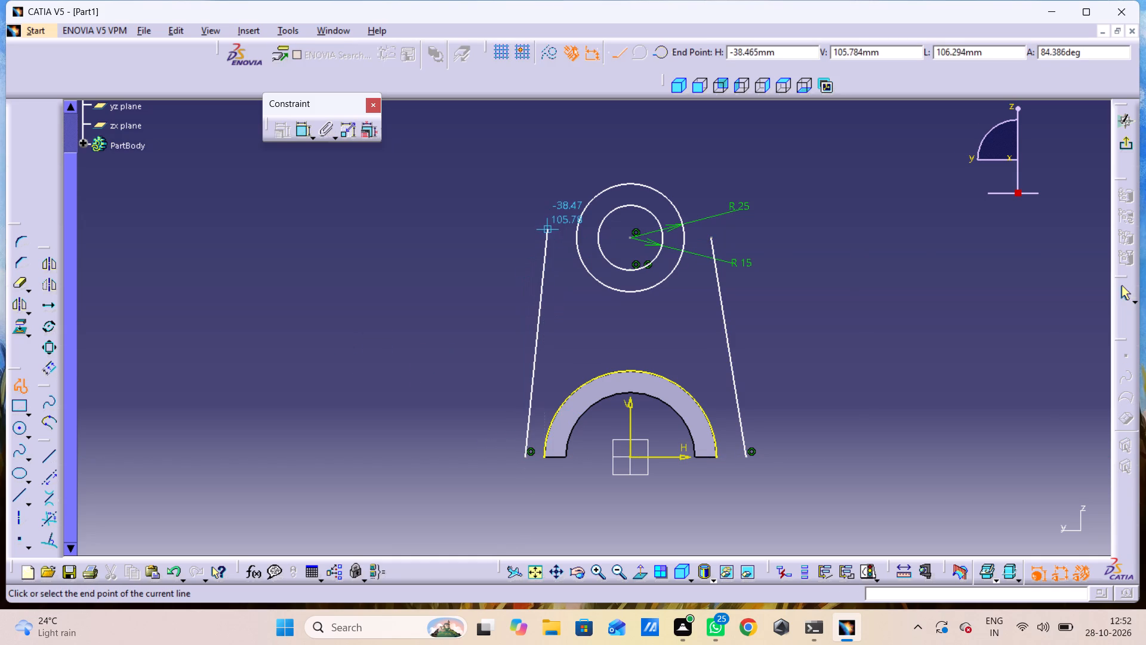
click(553, 238)
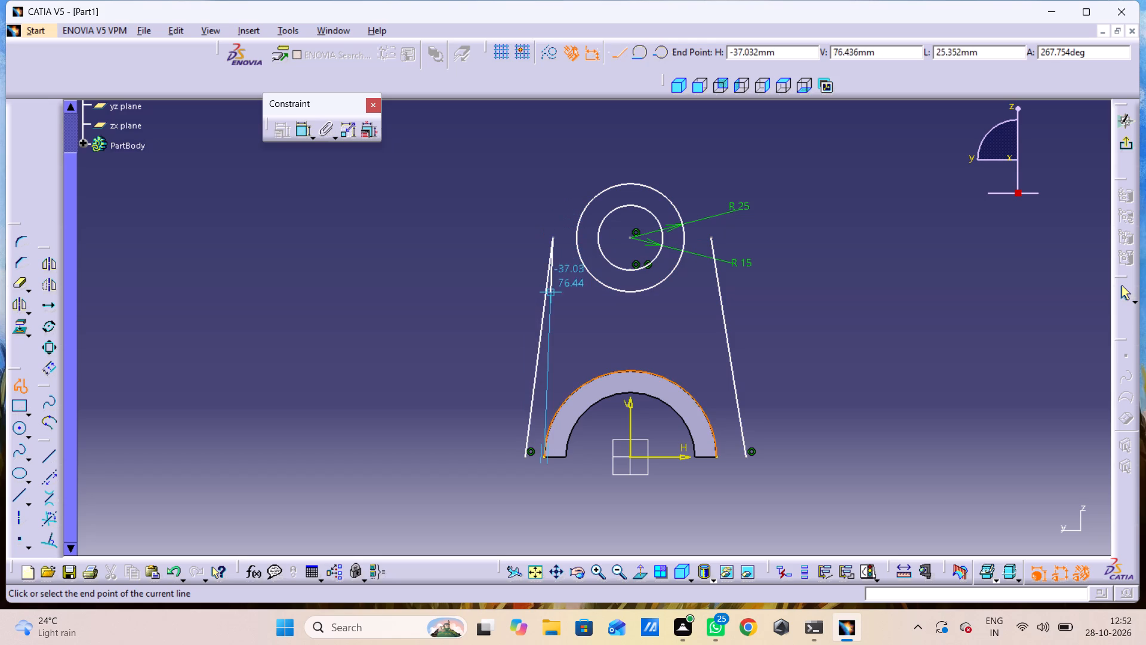
key(Escape)
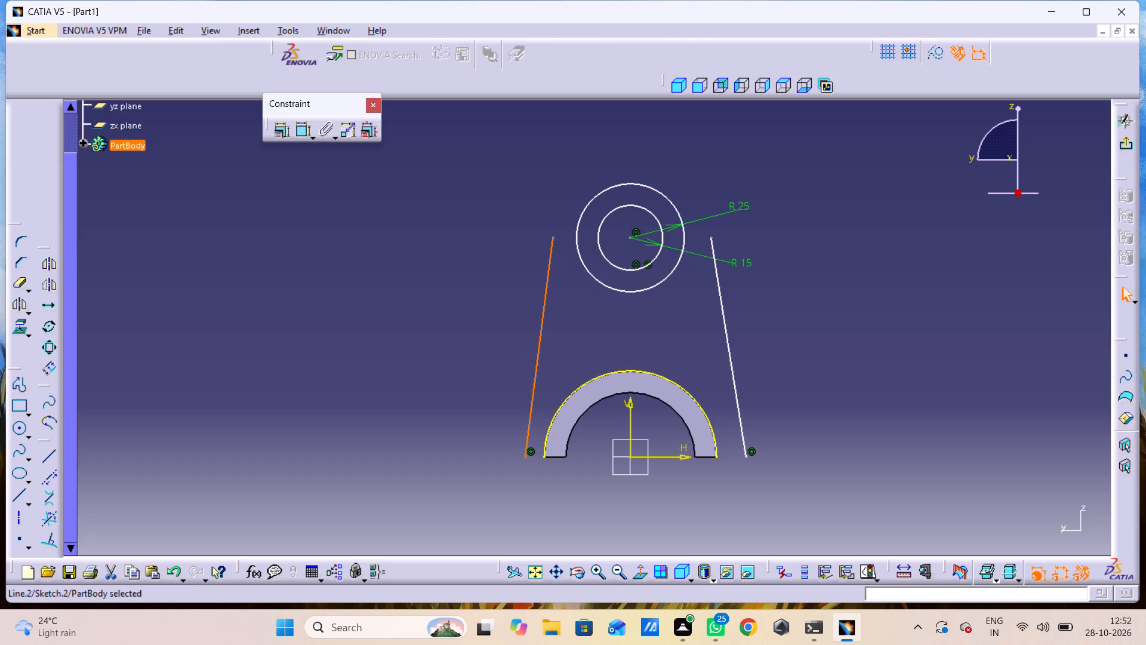
click(23, 385)
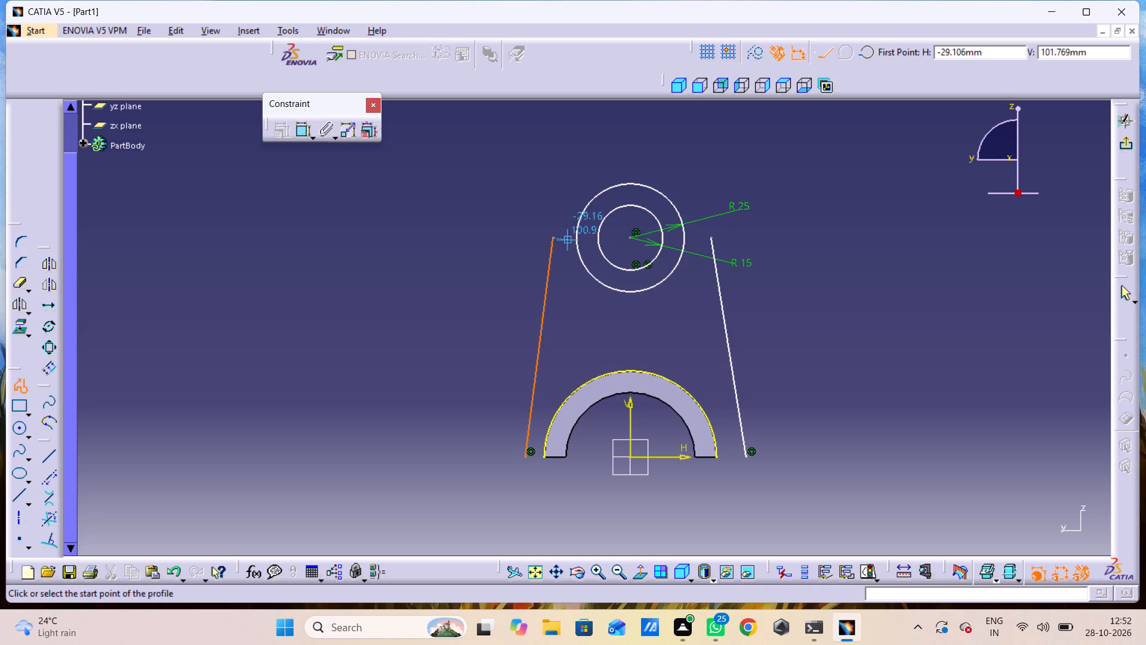
key(Escape)
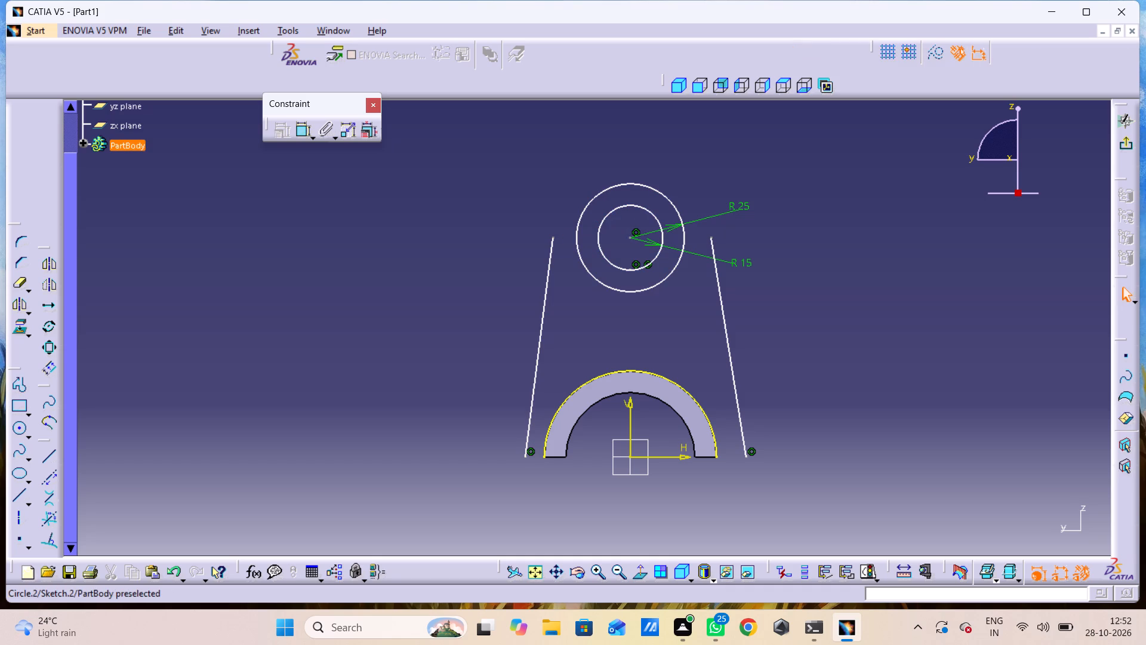
Dimension the vertical distance between the concentric circles' centre and the horizontal axis.
double_click(304, 130)
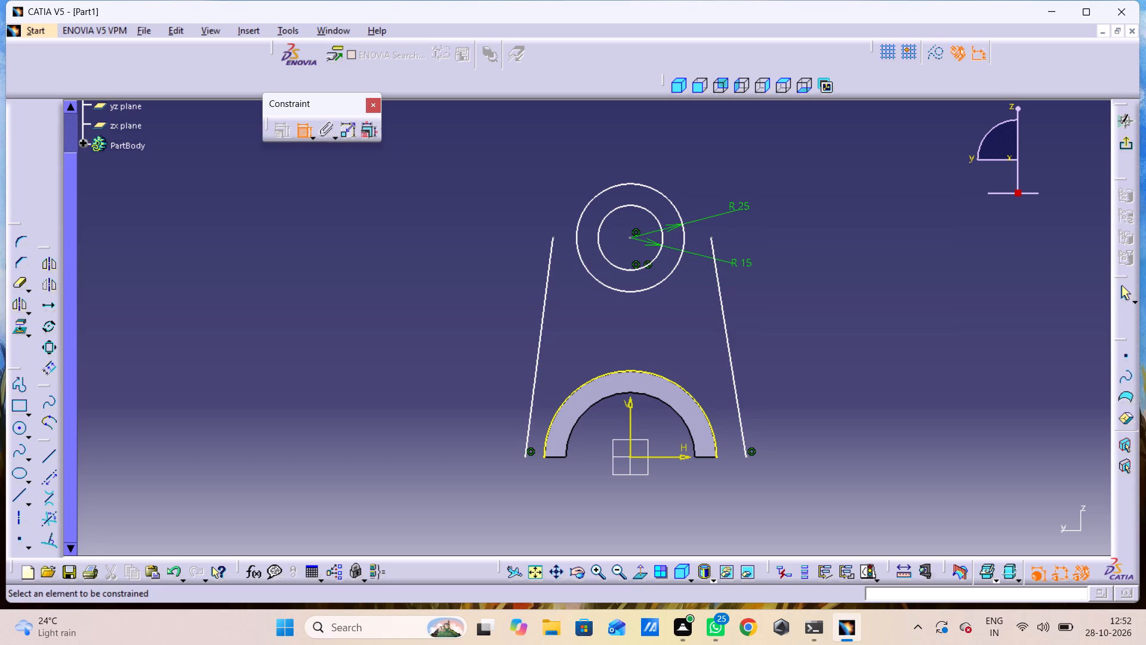
click(627, 236)
click(629, 236)
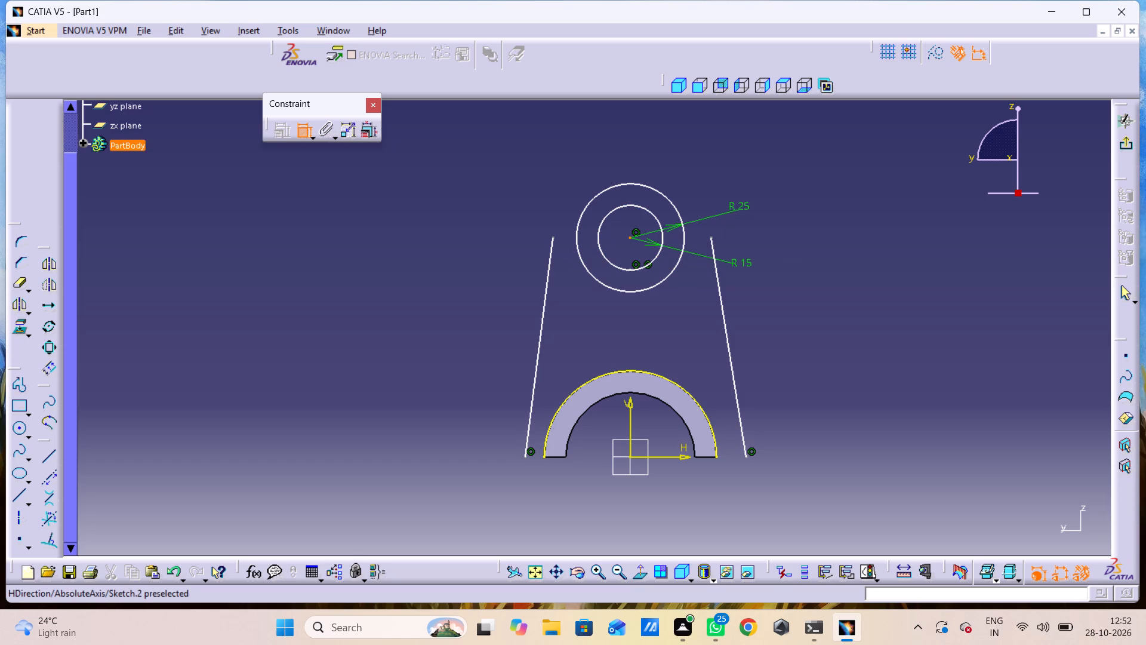
click(660, 455)
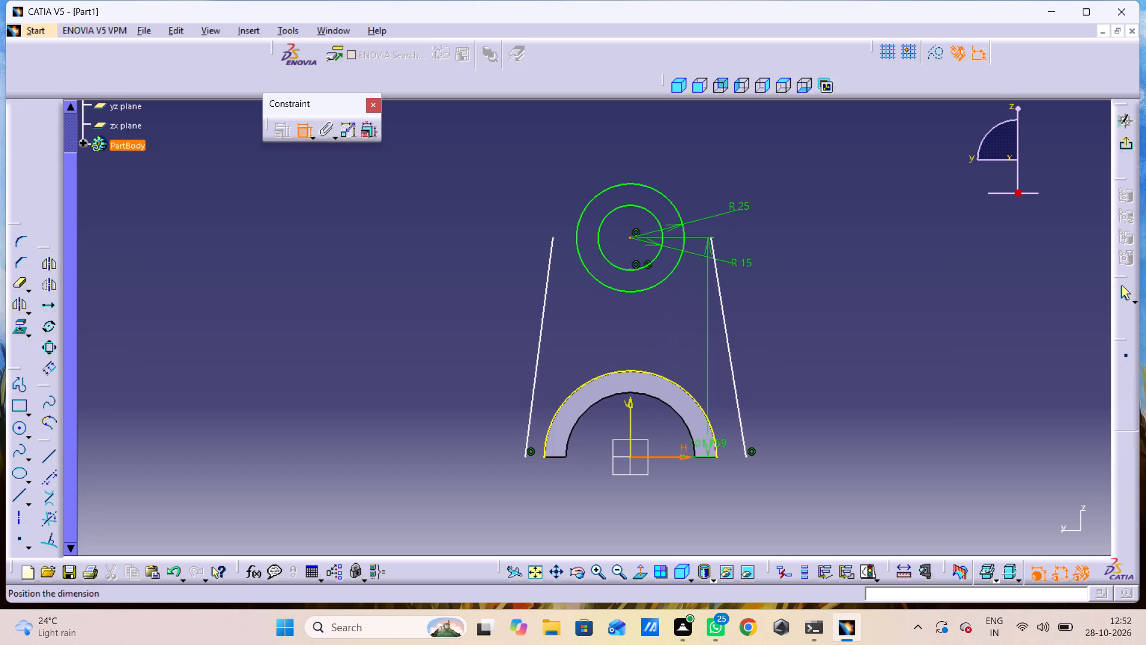
click(808, 358)
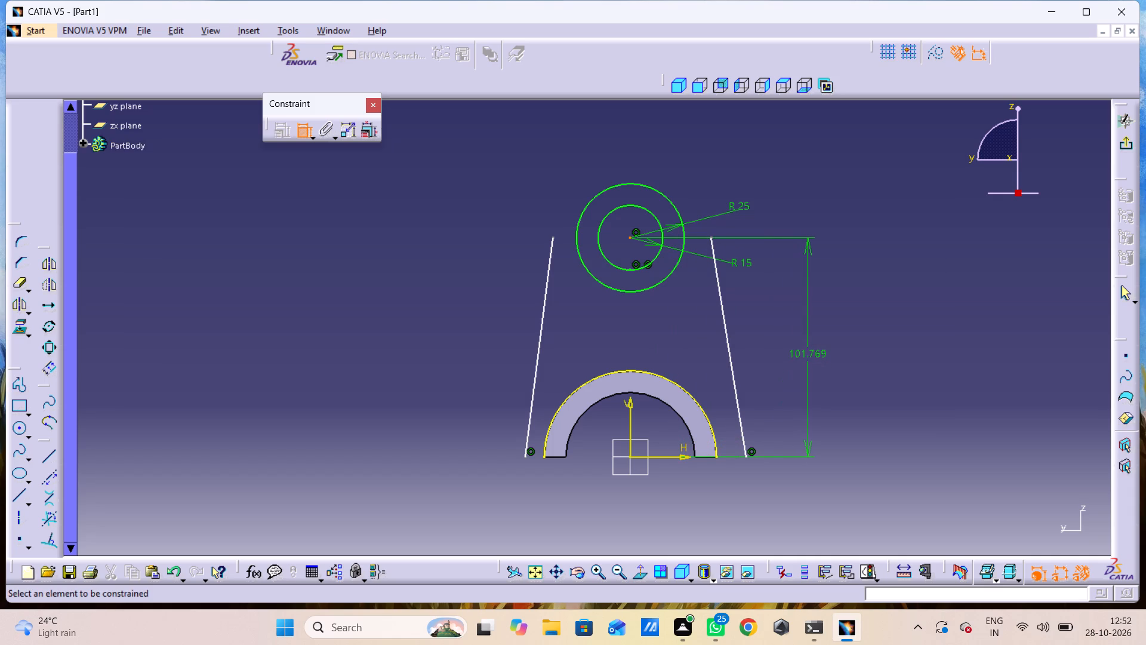
Set the vertical distance between the concentric circles' centre and the horizontal axis to 100 mm.
double_click(808, 349)
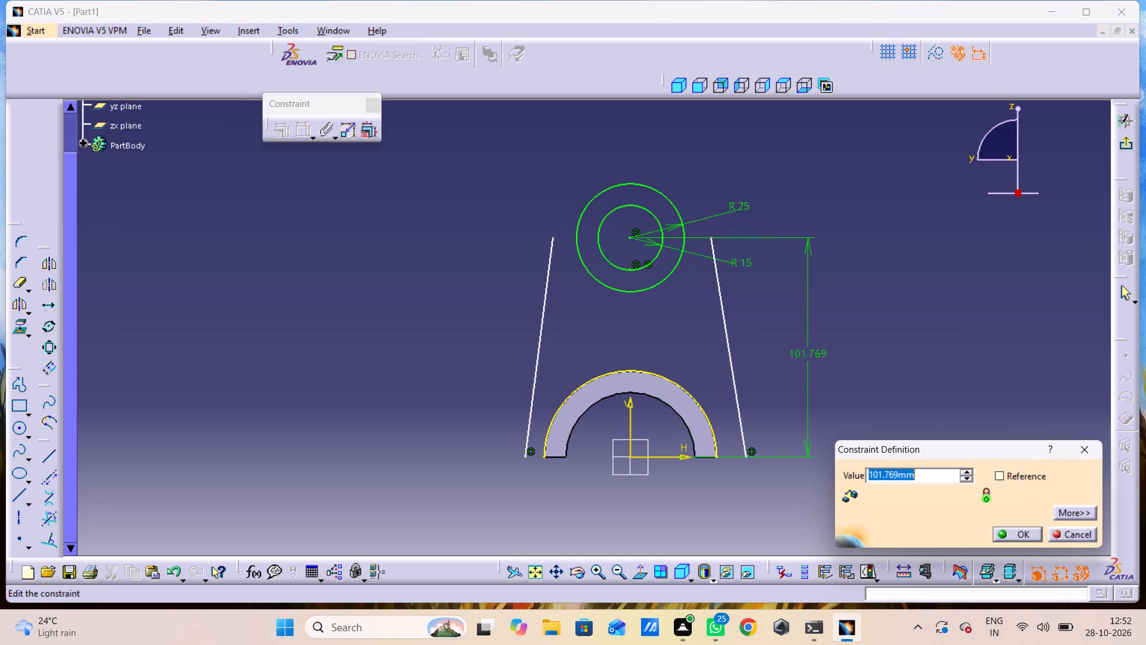
key(1)
text(00)
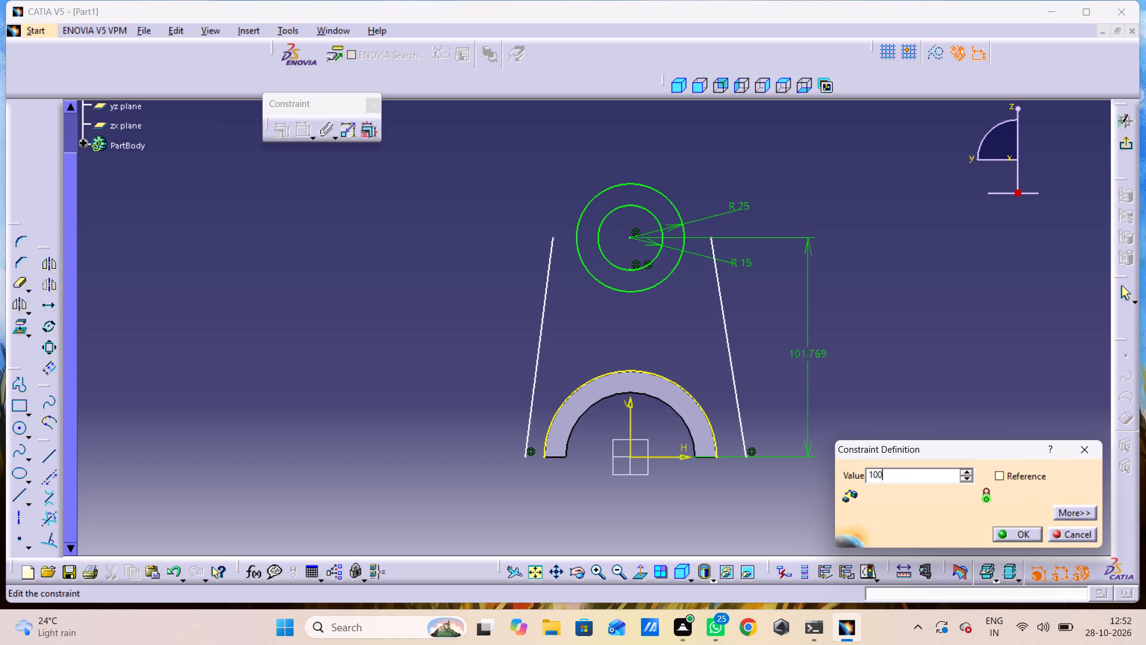
key(Return)
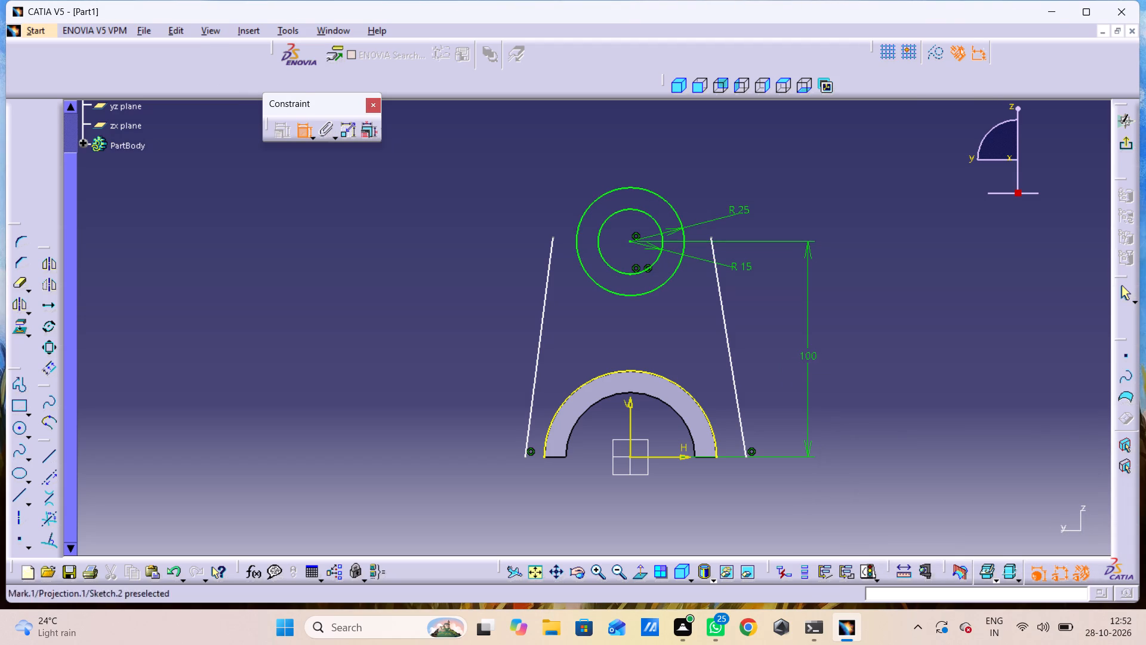
Draw a horizontal line about 21.5 mm long crossing both circles on the negative horizontal side, just above their centre.
click(23, 382)
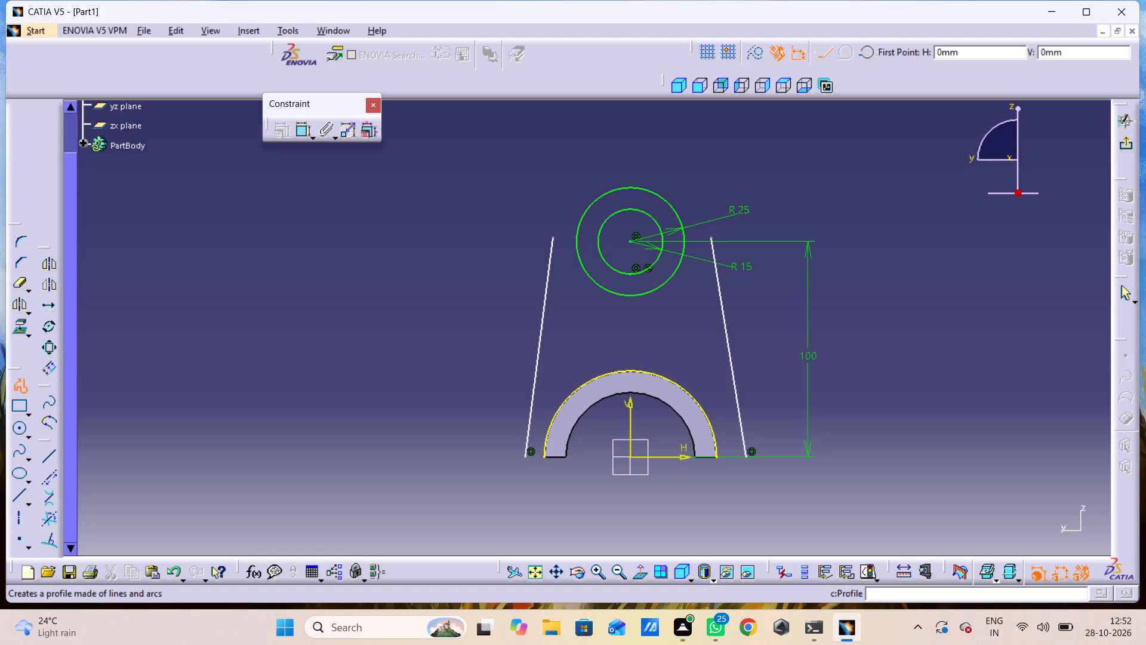
double_click(18, 385)
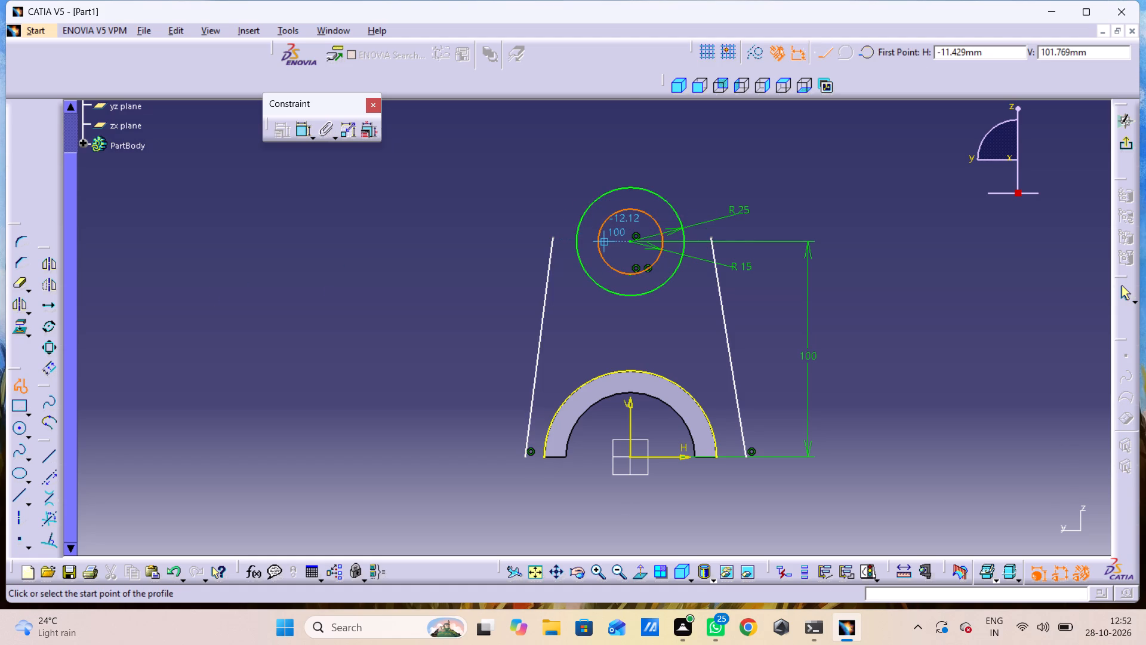
click(563, 236)
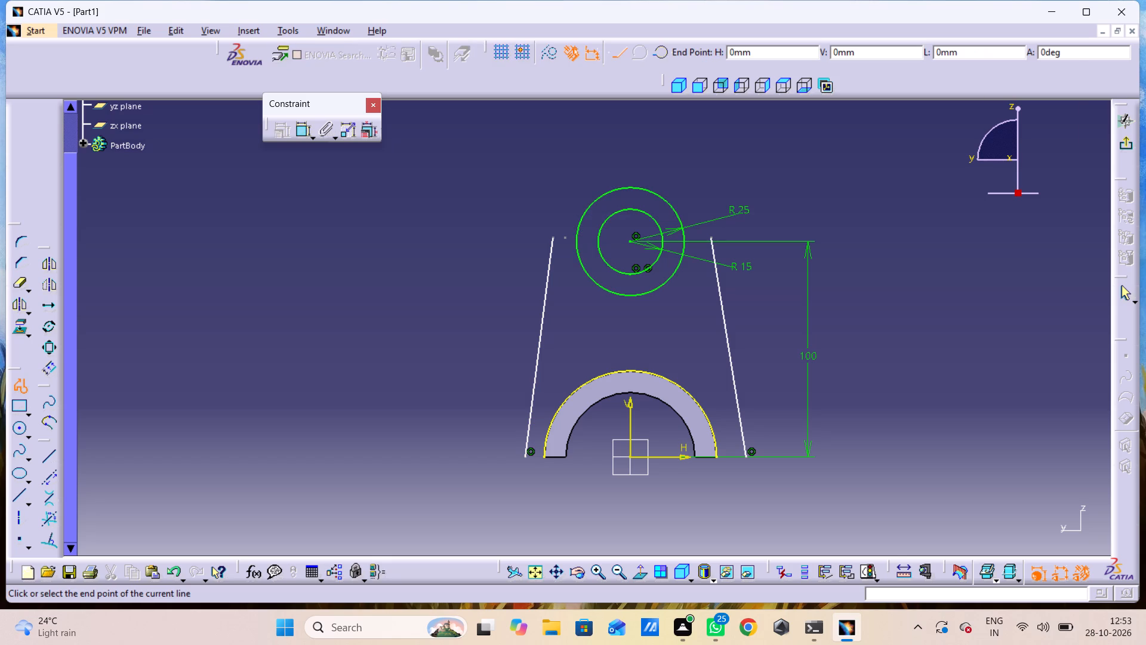
click(611, 239)
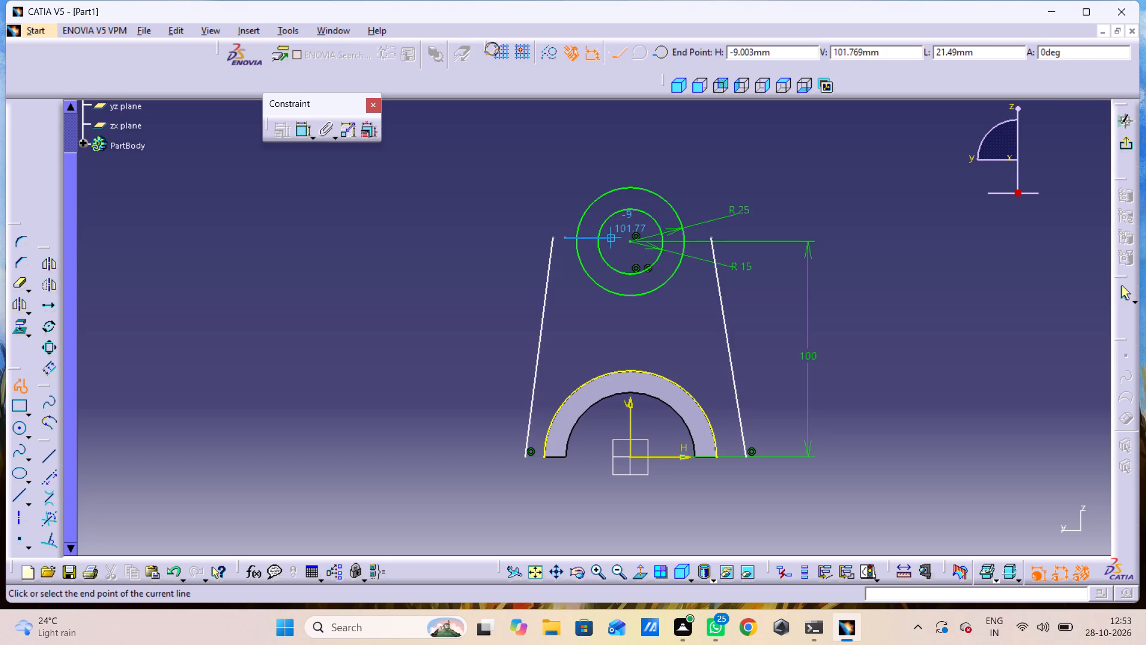
key(Escape)
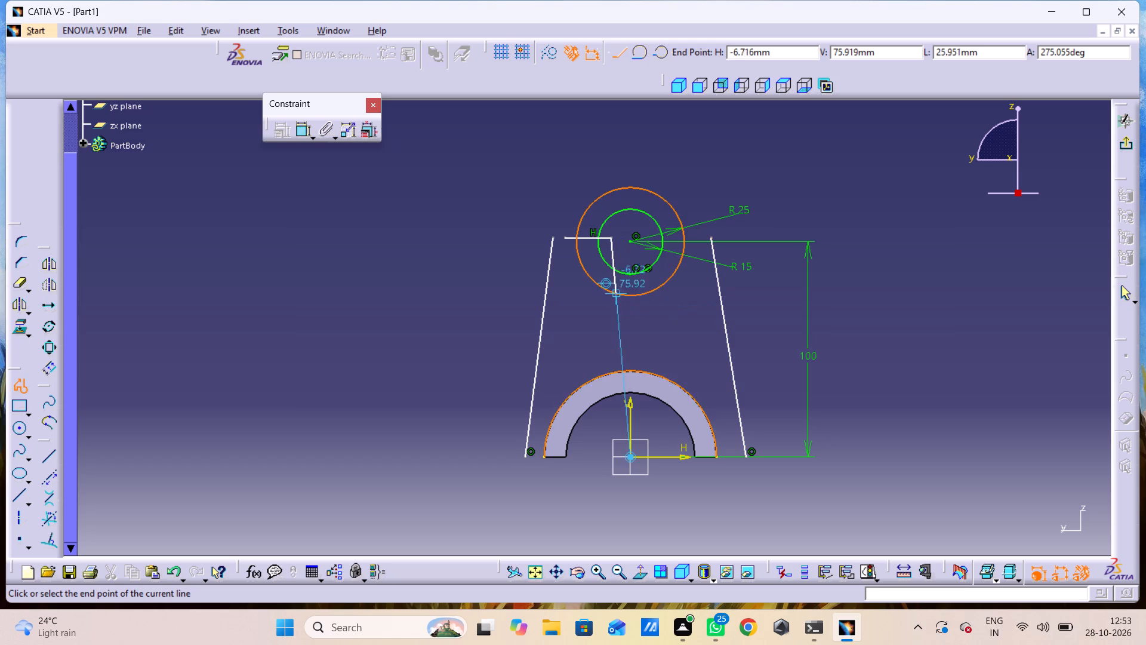
key(Escape)
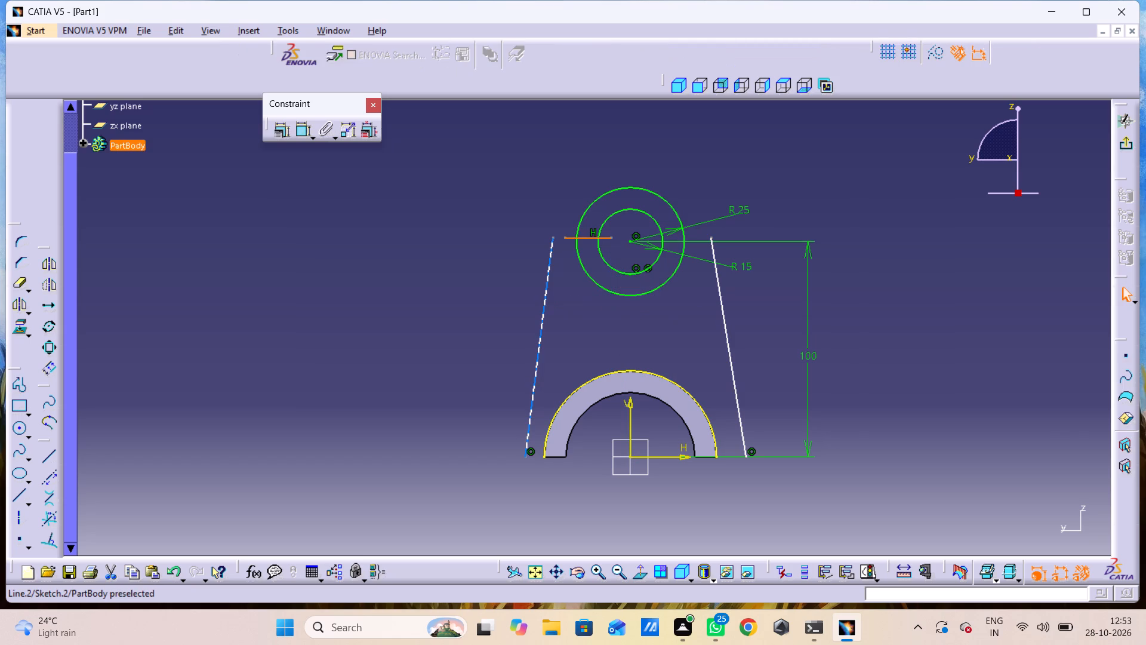
Draw a matching horizontal line about 20 mm long crossing both circles on the positive horizontal side, just above their centre.
double_click(16, 380)
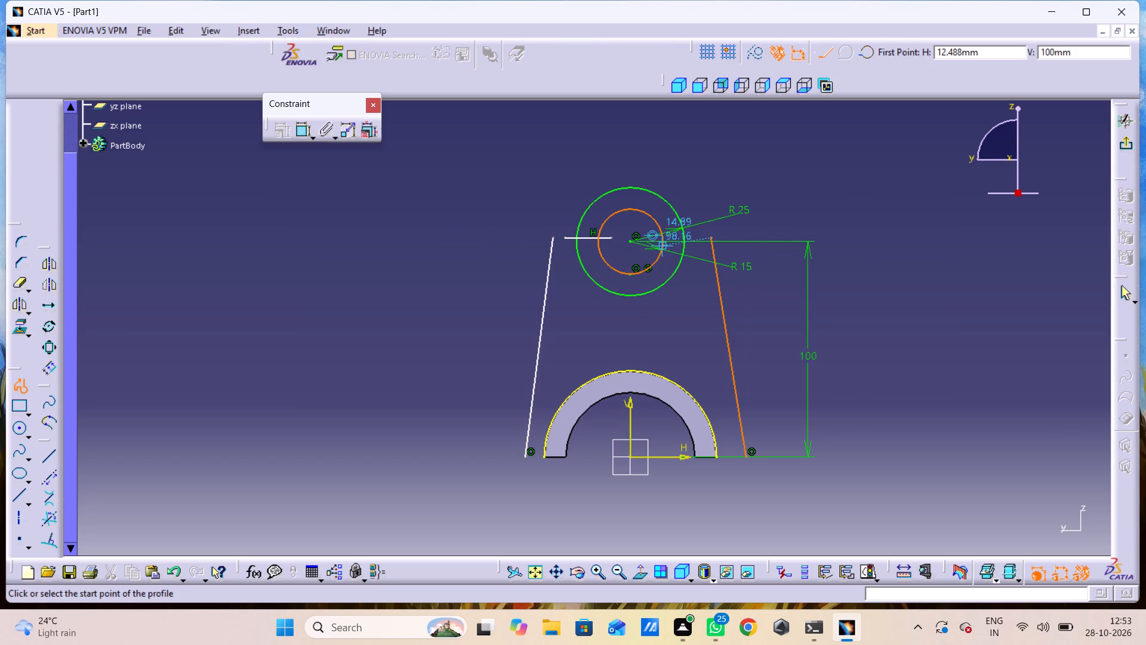
click(655, 238)
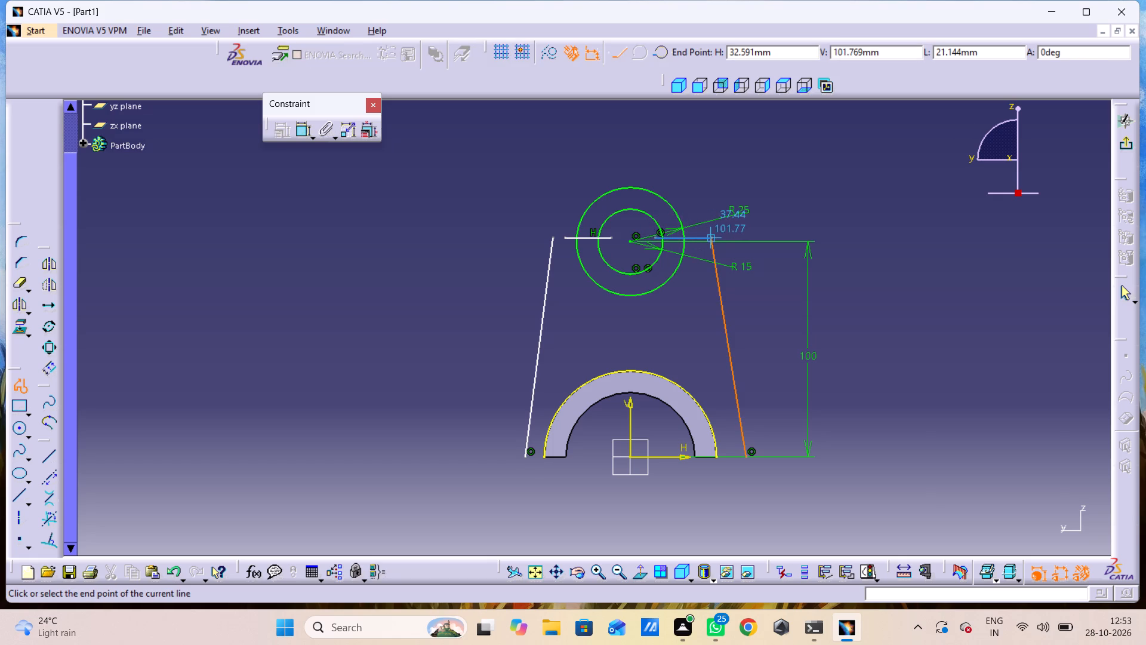
click(698, 236)
key(Escape)
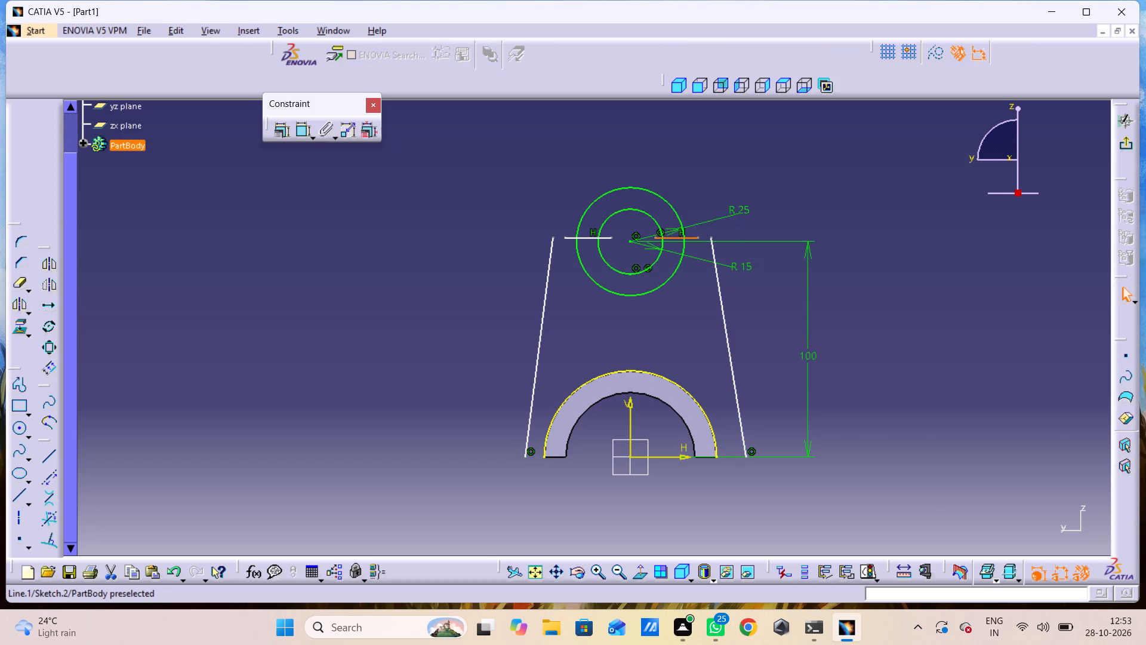
click(763, 315)
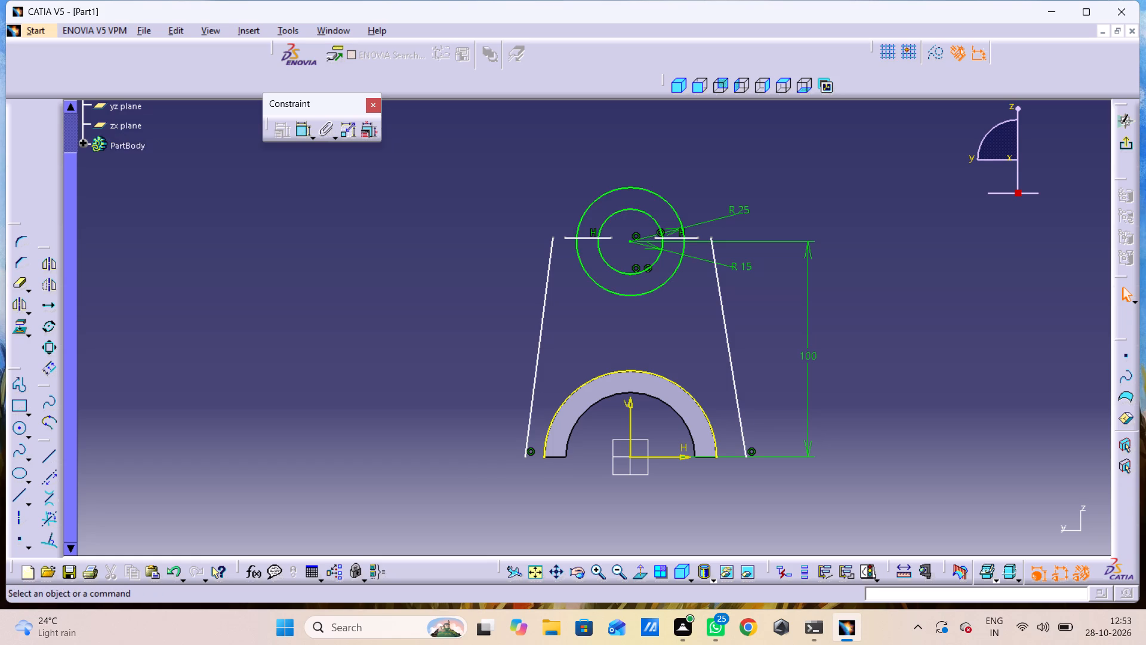
Quick-trim the lower portions of the outer and inner circles below the two short horizontal lines.
double_click(20, 281)
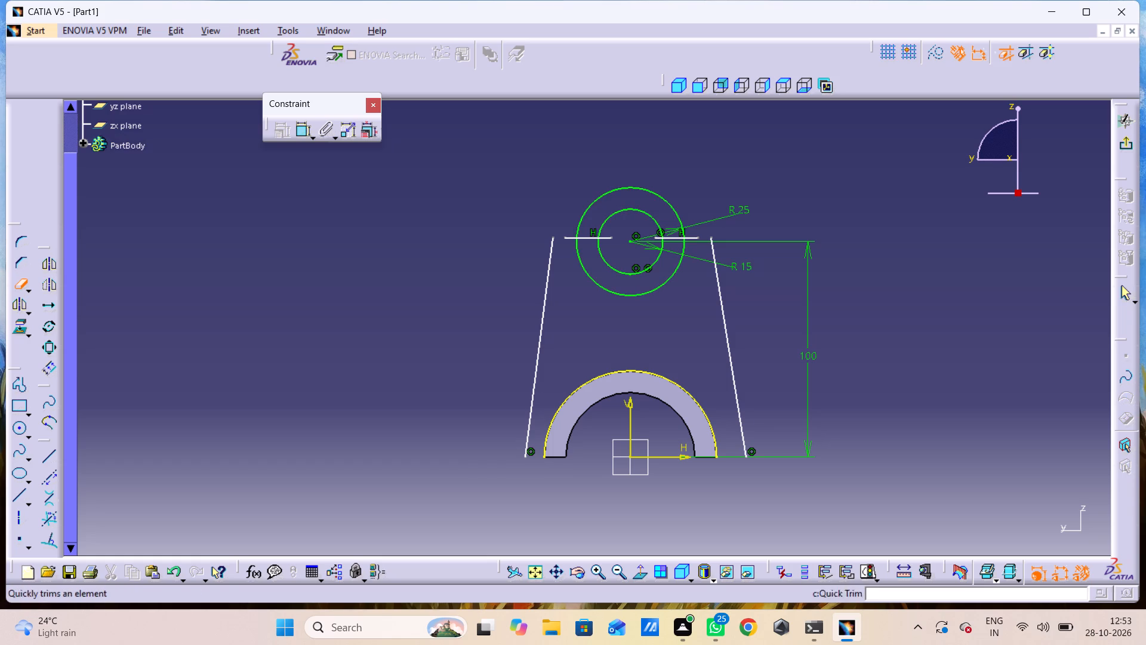
drag(617, 260, 614, 291)
click(614, 291)
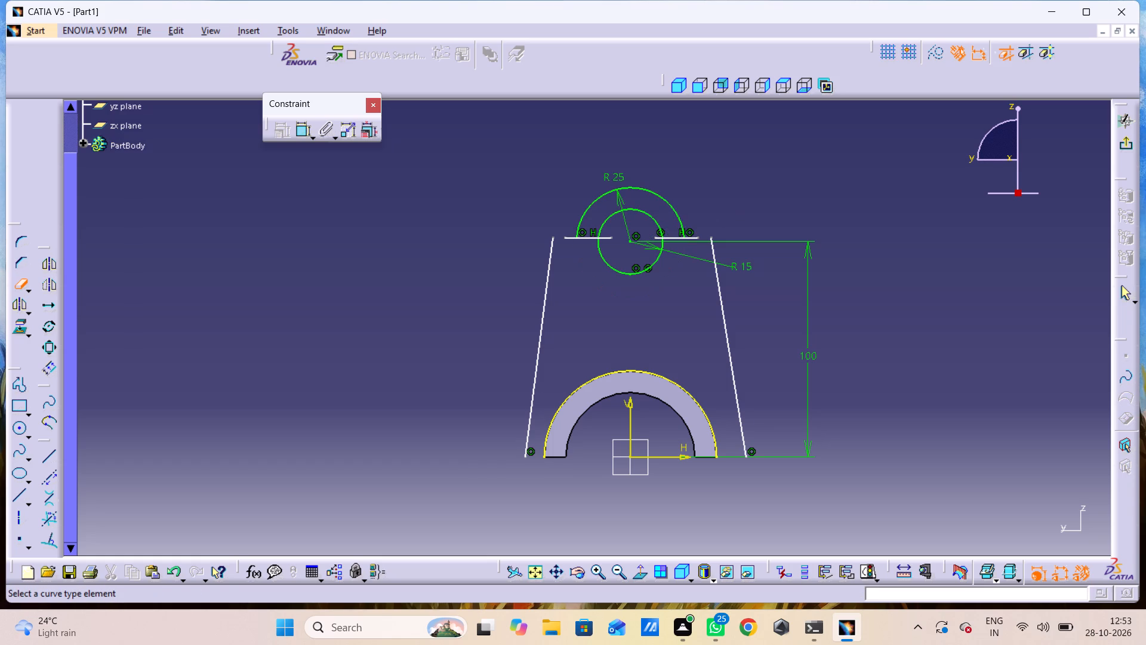
drag(626, 262, 632, 285)
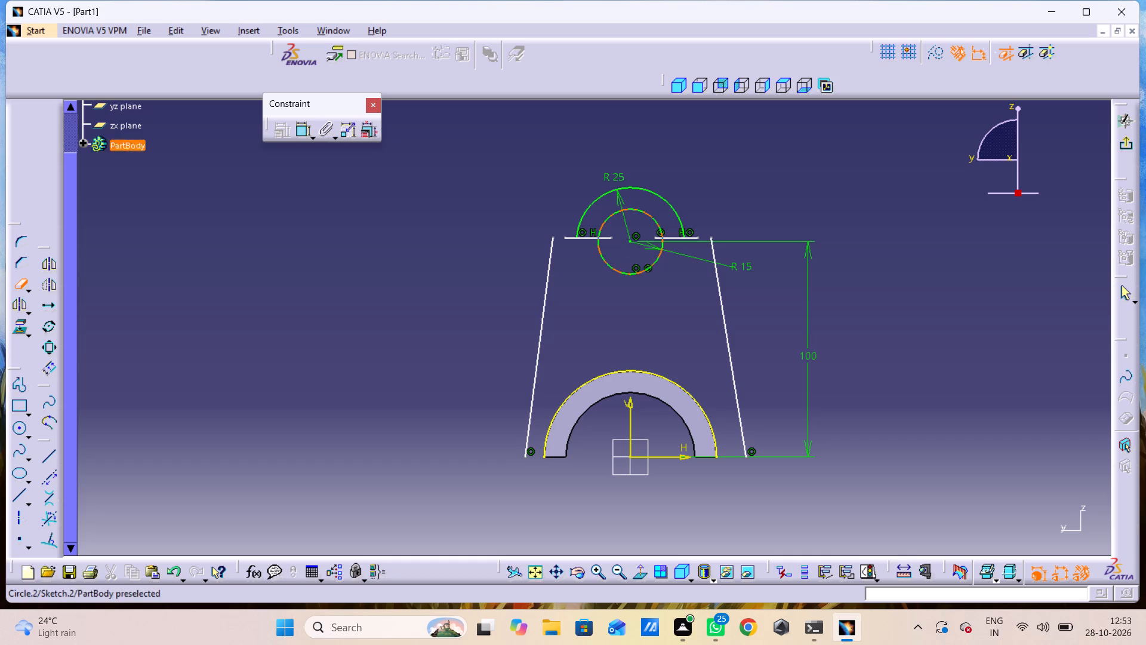
drag(618, 263, 614, 294)
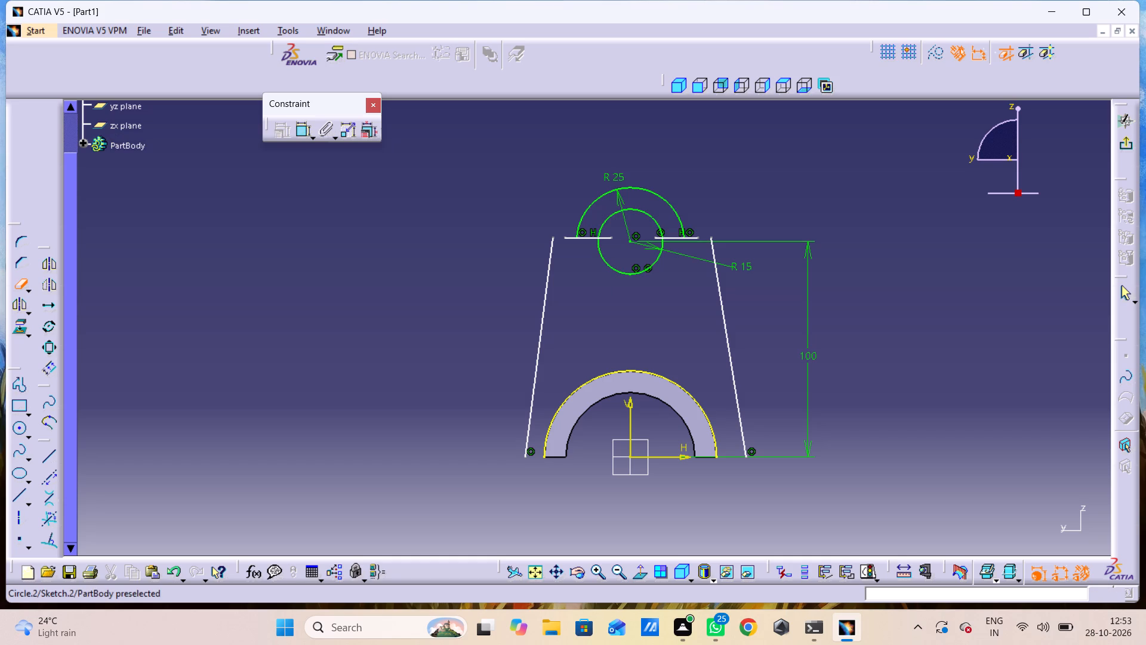
click(605, 256)
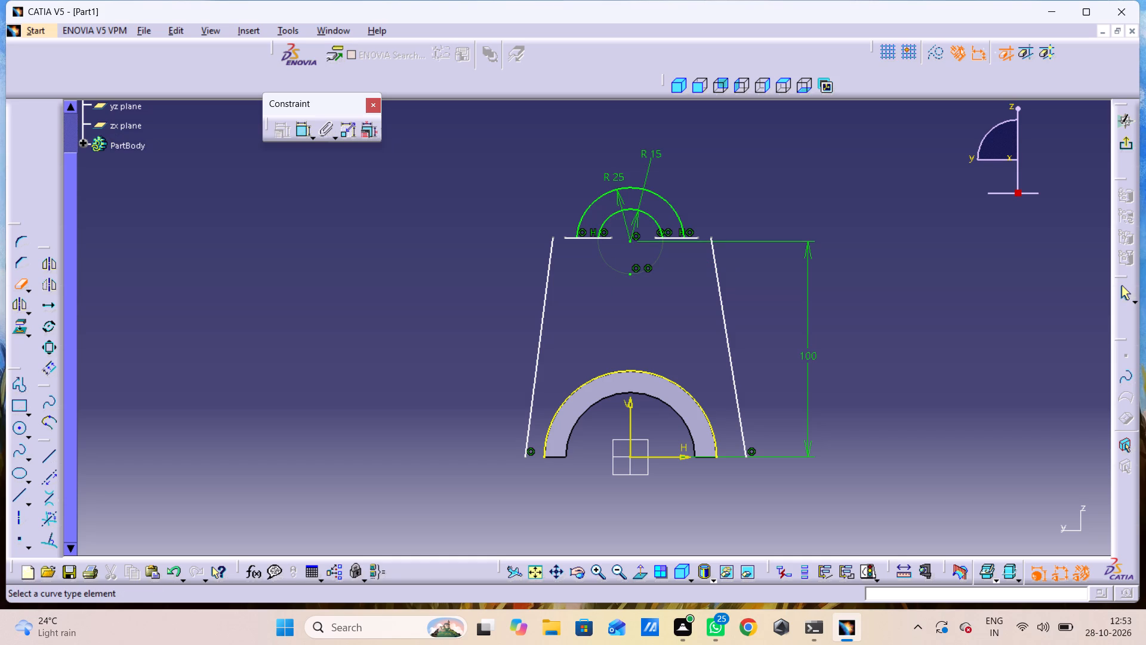
key(Escape)
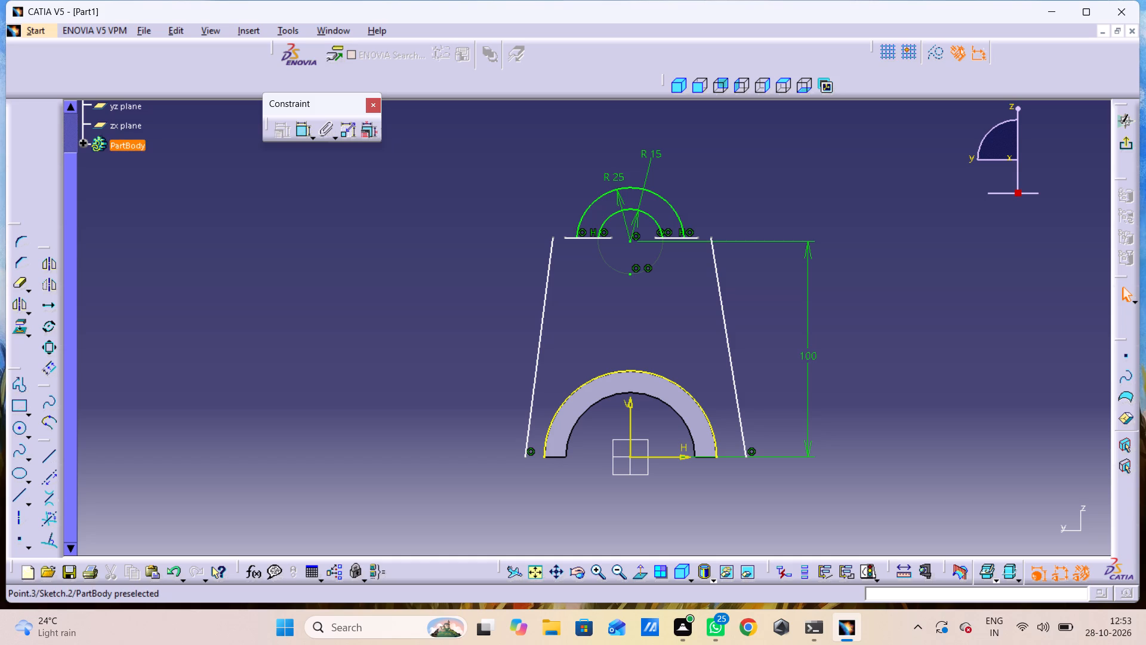
Make both ends of the short line on the positive horizontal side coincident with the inner and outer arcs' endpoints.
ctrl+middle_drag(673, 250, 680, 249)
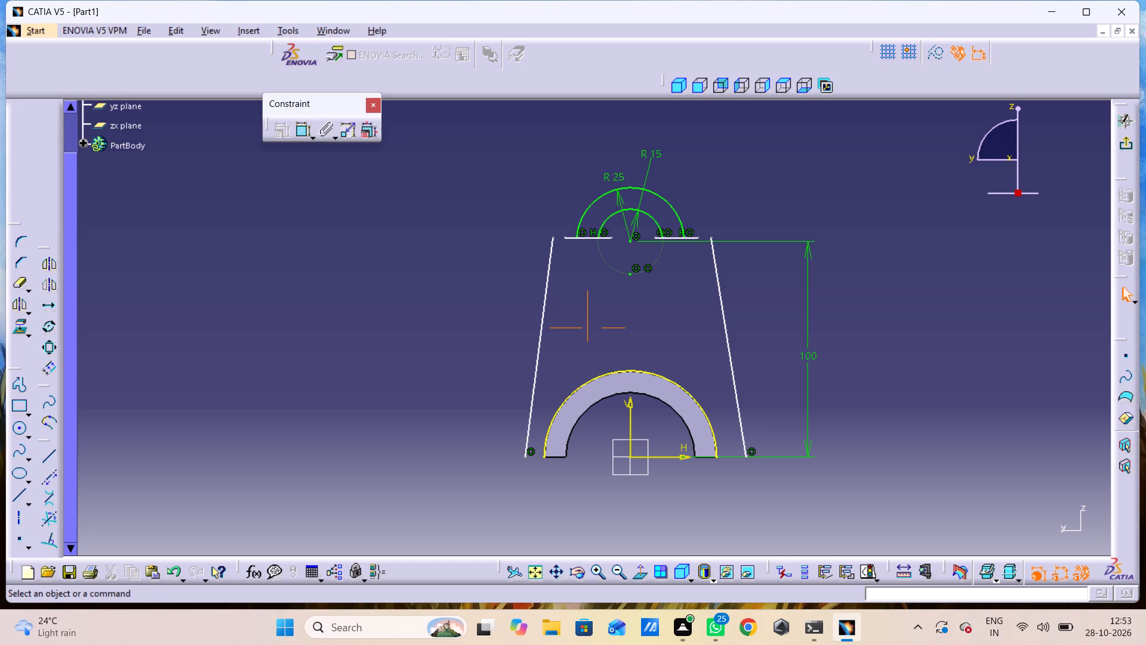
ctrl+middle_drag(680, 249, 680, 137)
middle_drag(675, 239, 617, 475)
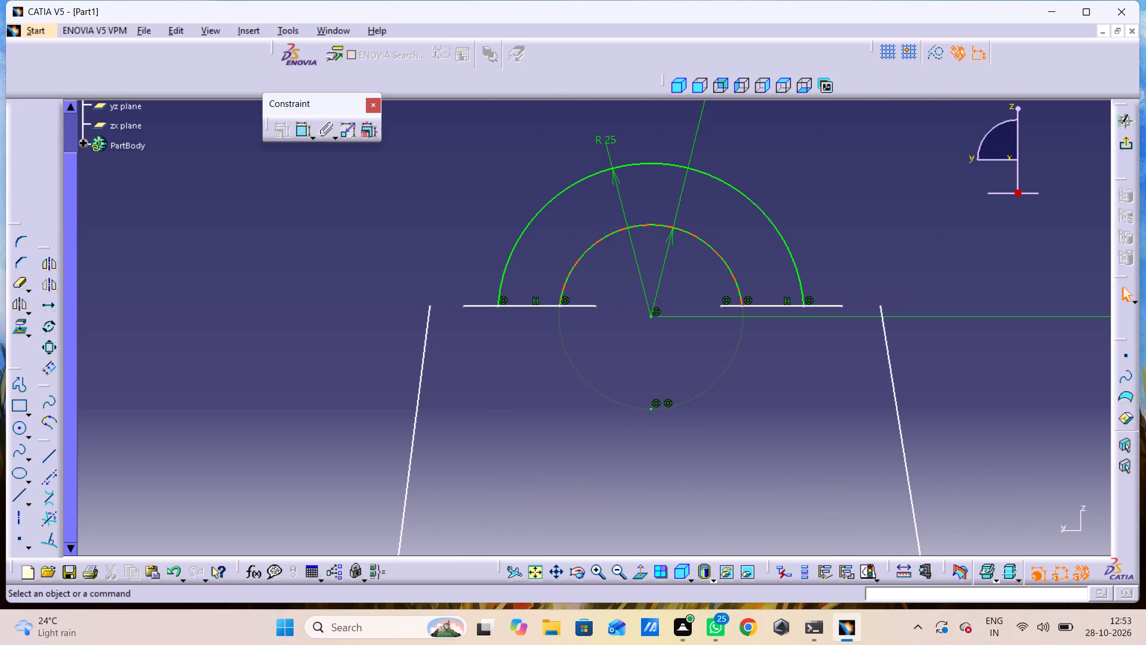
double_click(307, 130)
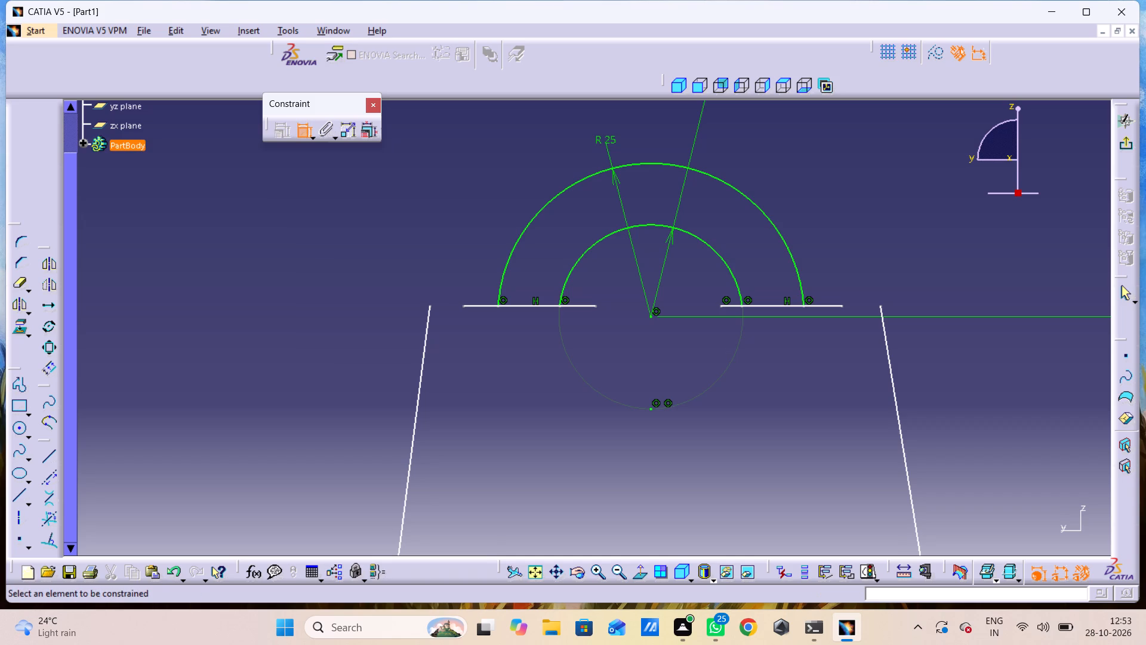
click(742, 307)
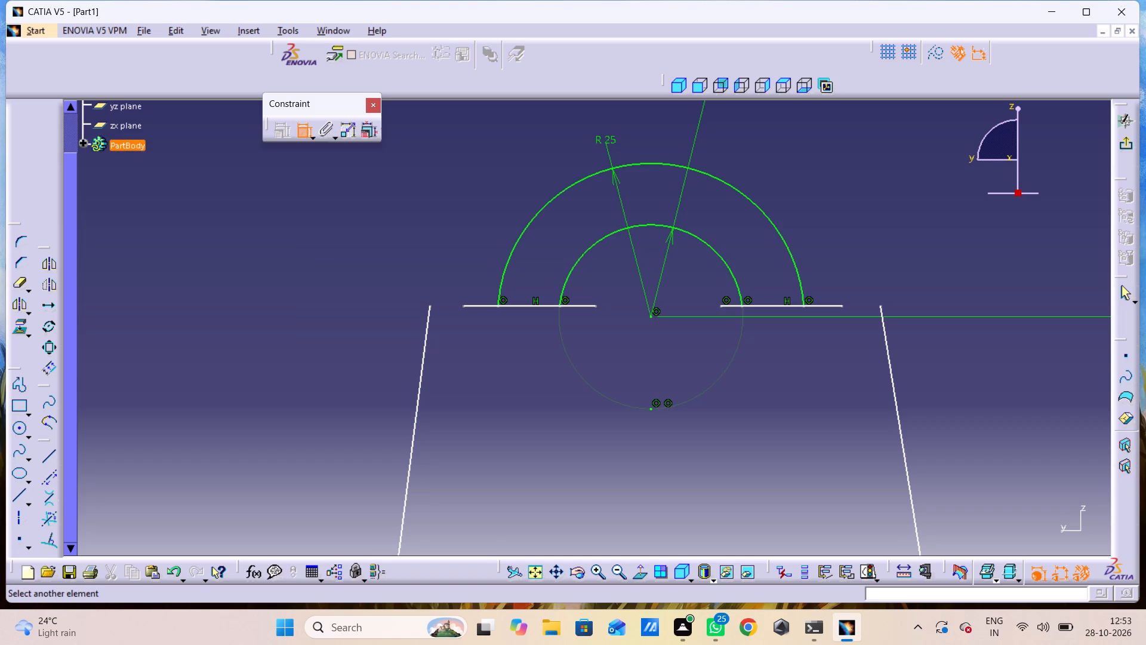
click(720, 304)
right_click(716, 351)
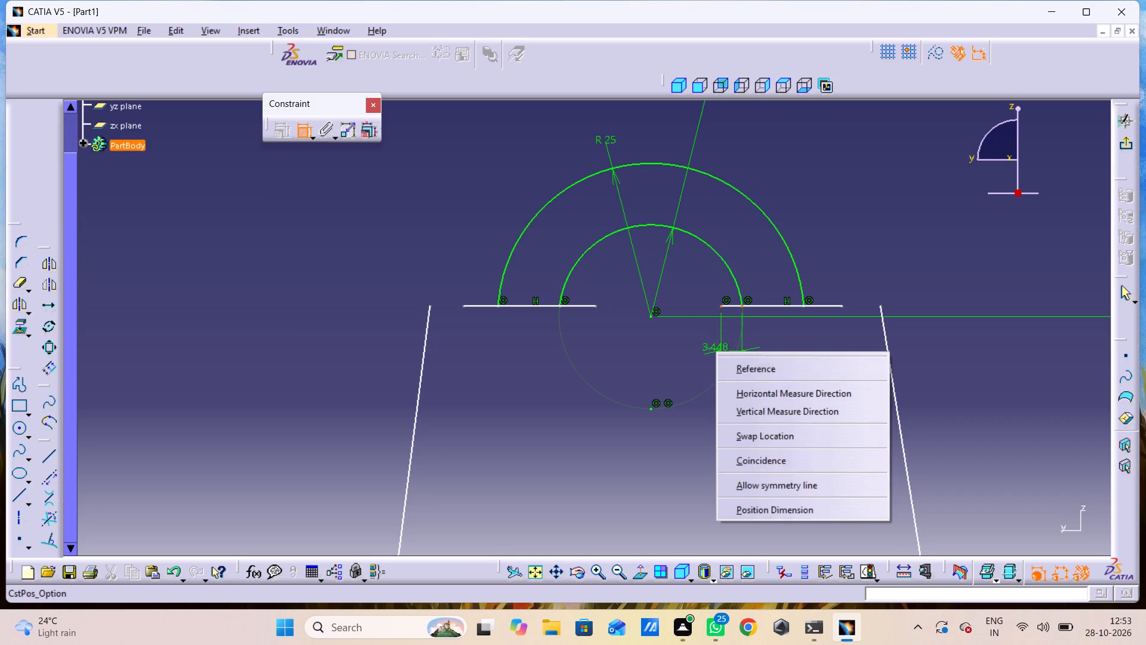
click(781, 456)
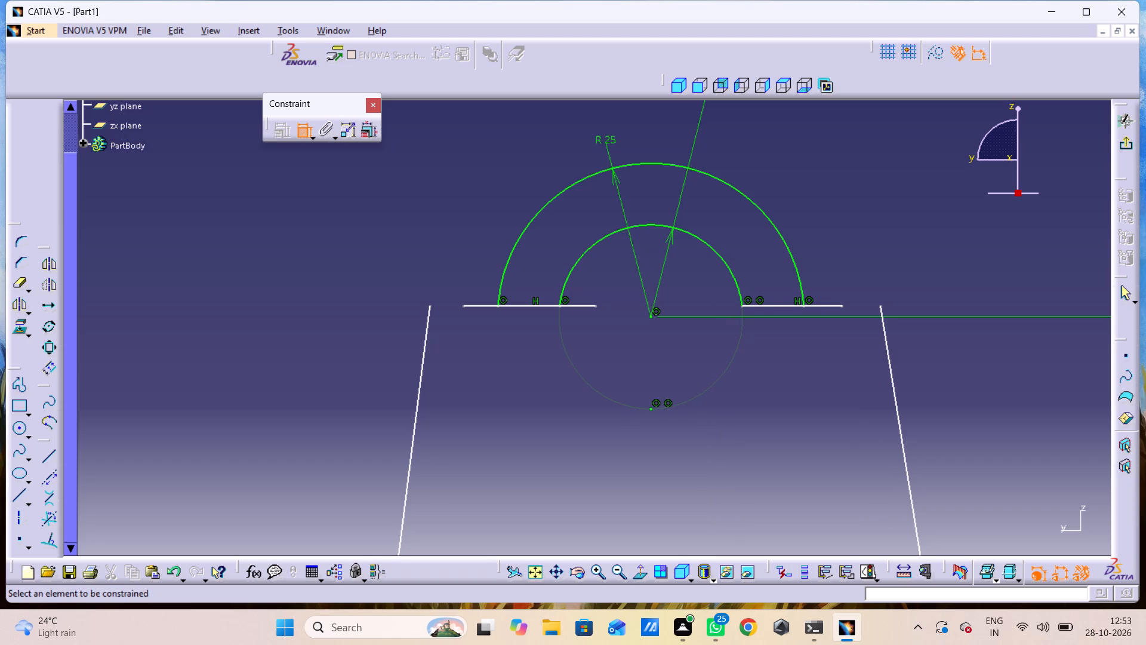
click(803, 308)
click(841, 307)
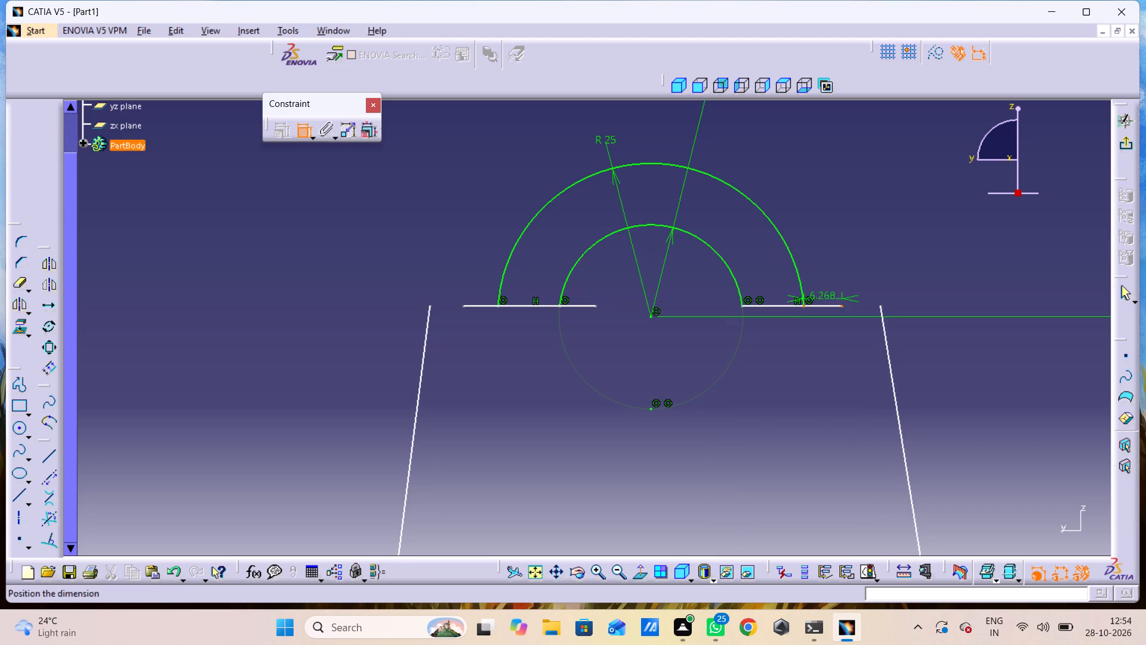
right_click(843, 356)
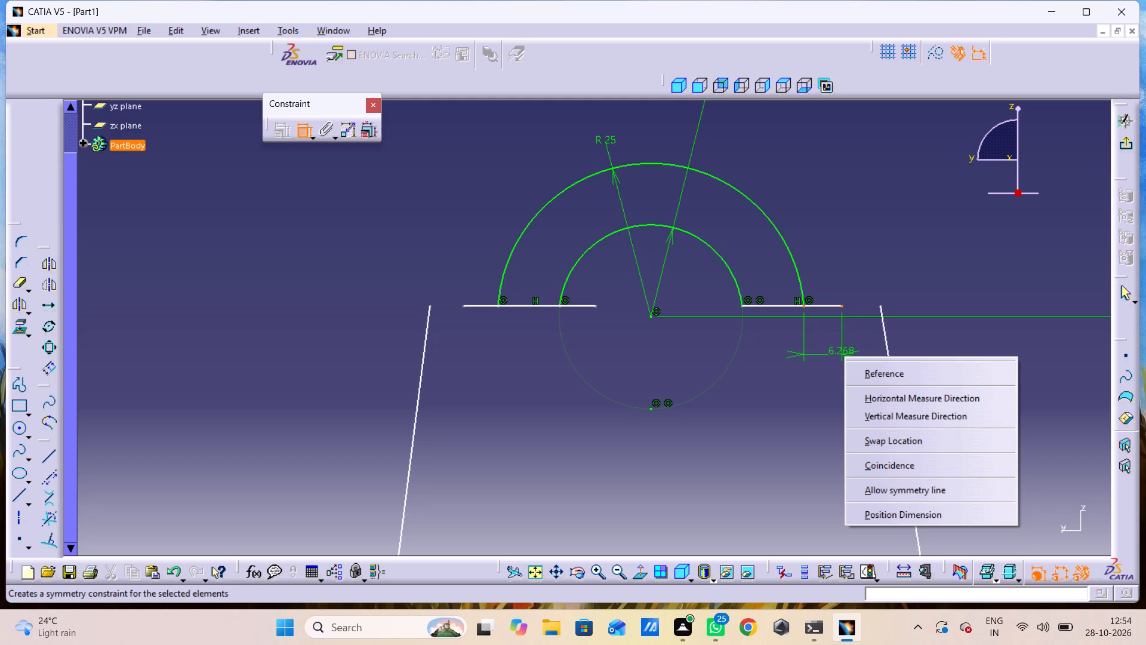
click(895, 460)
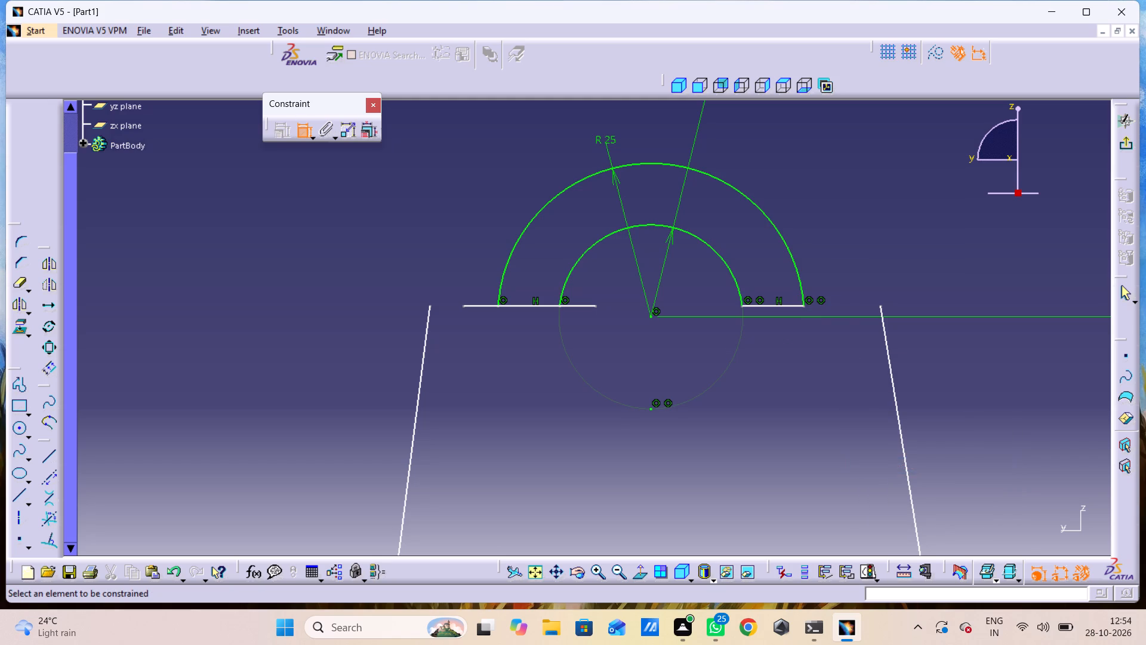
Make the inner end of the short line on the negative horizontal side coincident with the inner arc's endpoint.
click(598, 308)
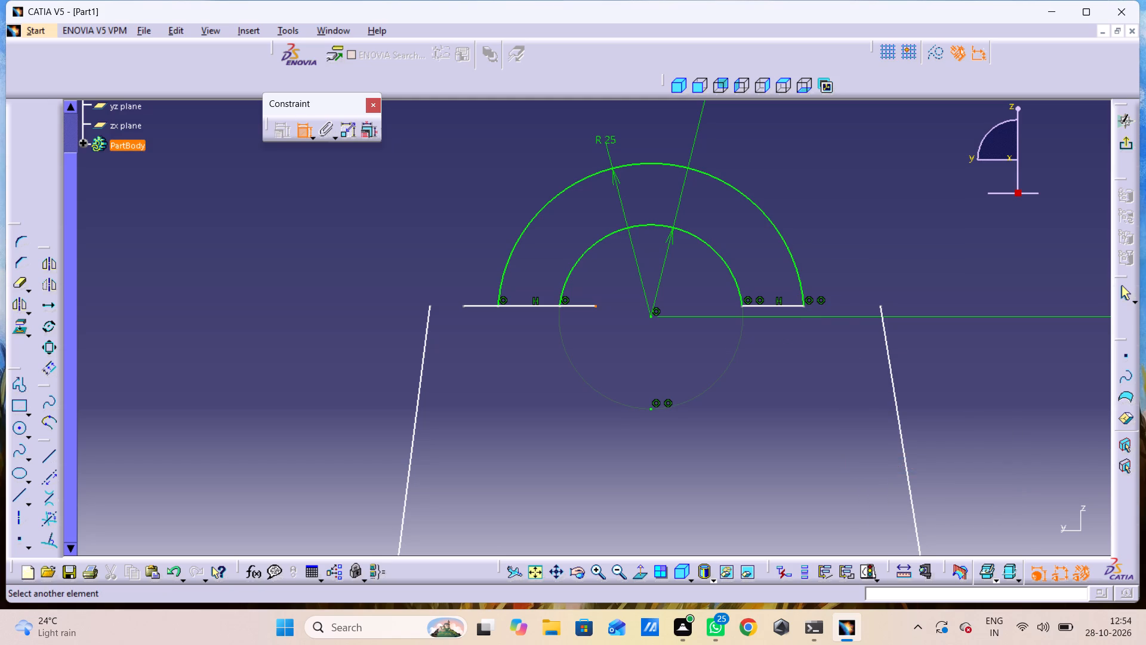
click(559, 305)
right_click(558, 341)
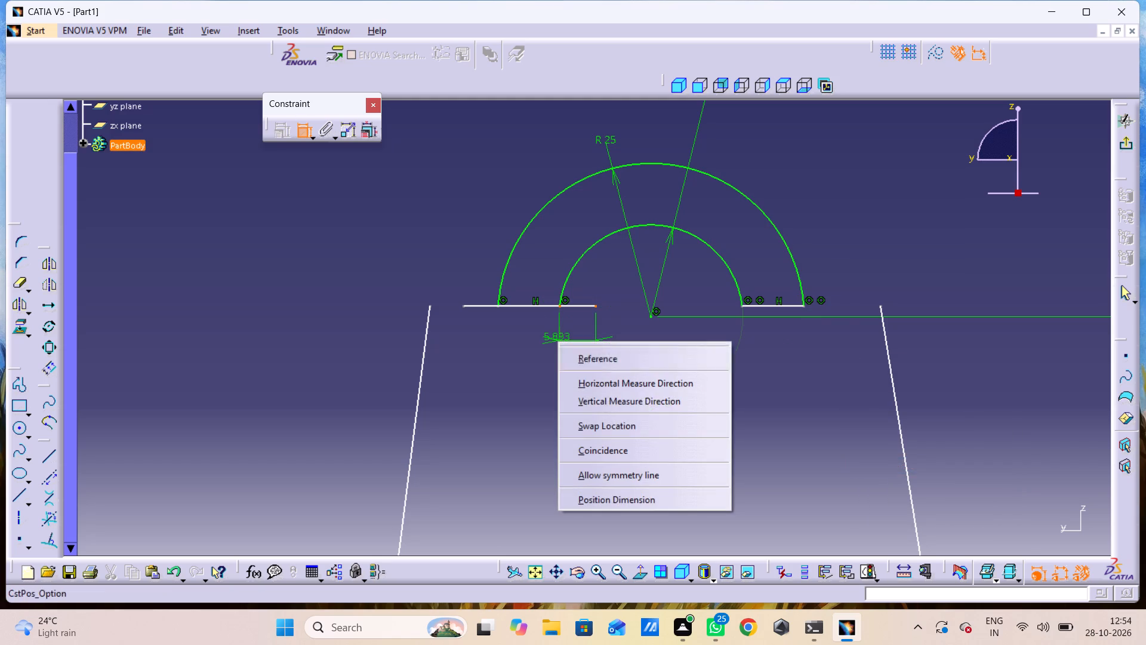
click(619, 446)
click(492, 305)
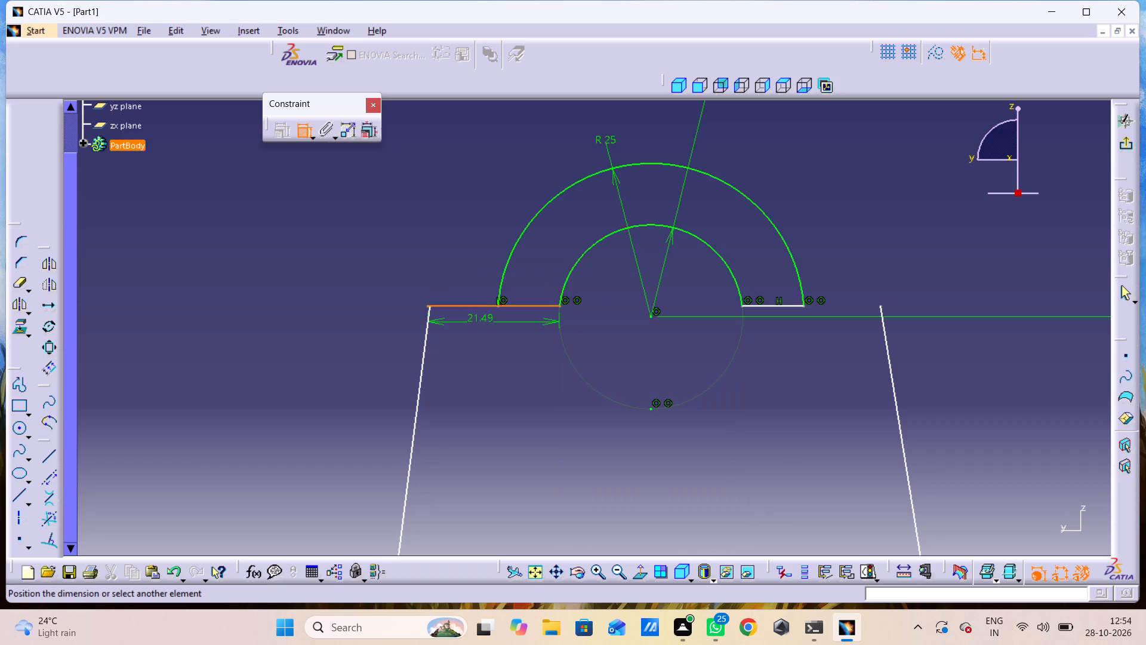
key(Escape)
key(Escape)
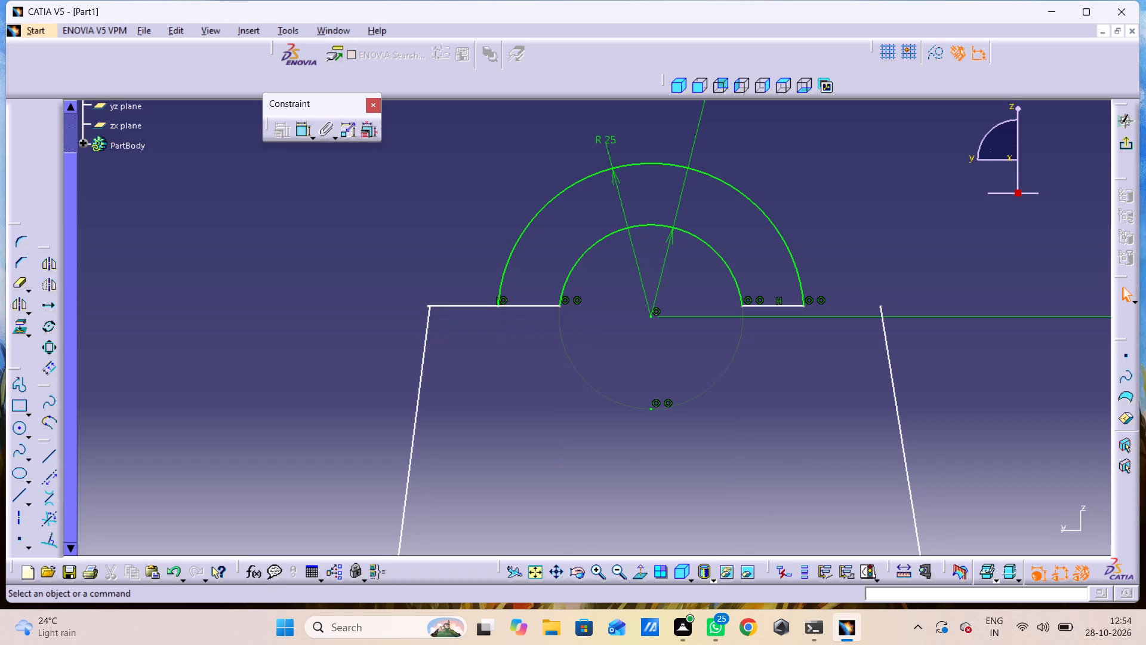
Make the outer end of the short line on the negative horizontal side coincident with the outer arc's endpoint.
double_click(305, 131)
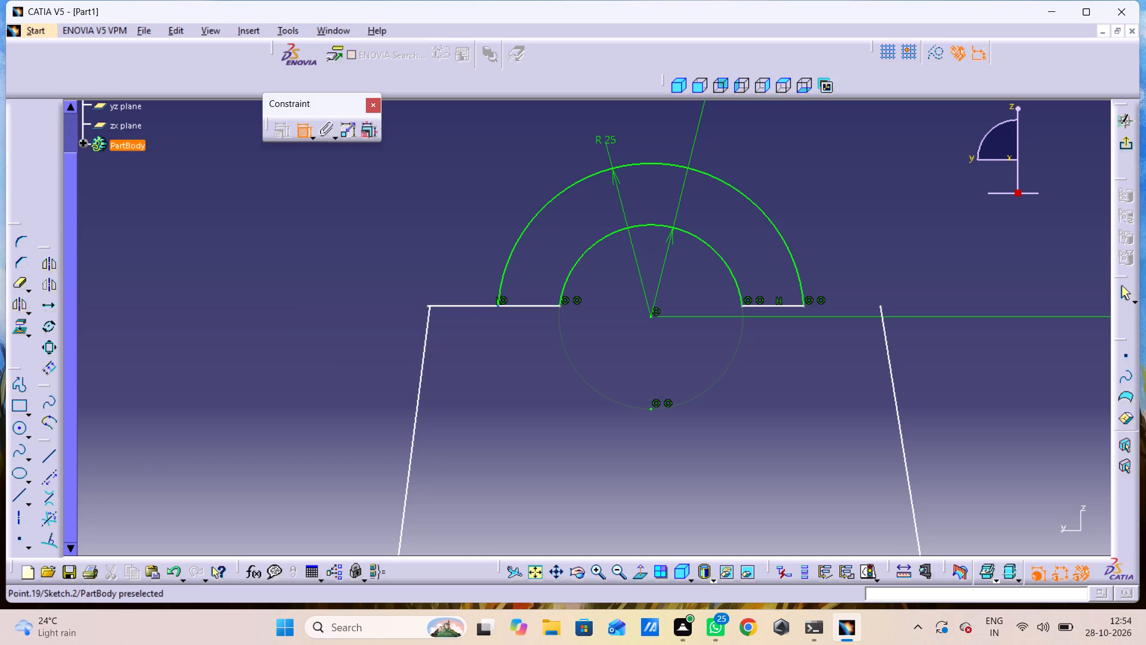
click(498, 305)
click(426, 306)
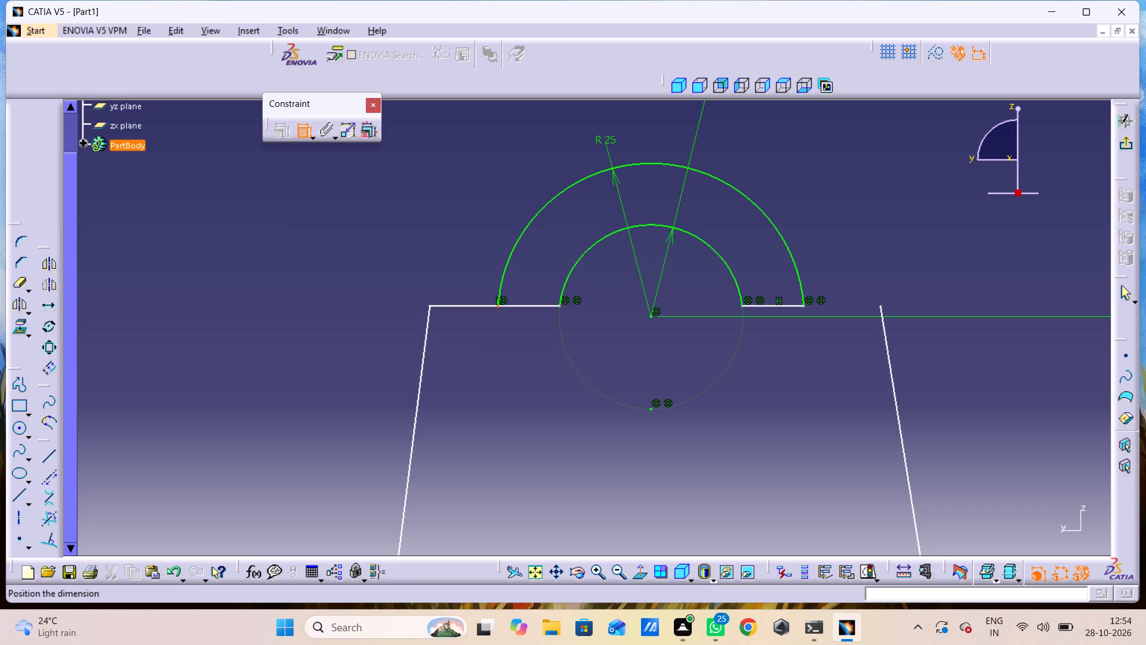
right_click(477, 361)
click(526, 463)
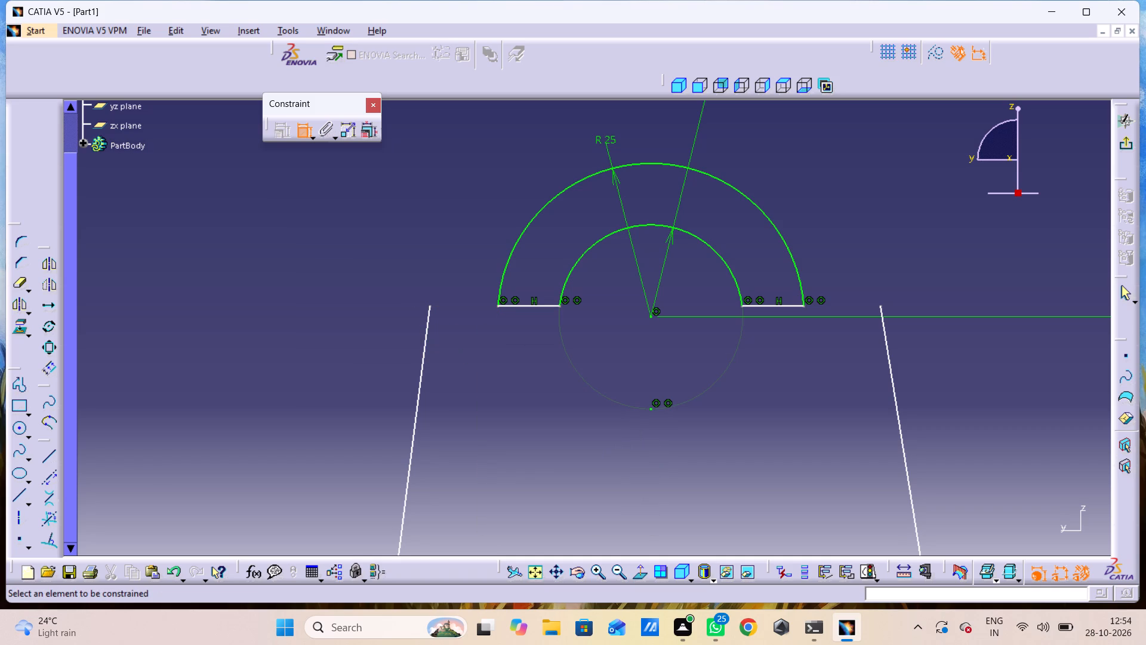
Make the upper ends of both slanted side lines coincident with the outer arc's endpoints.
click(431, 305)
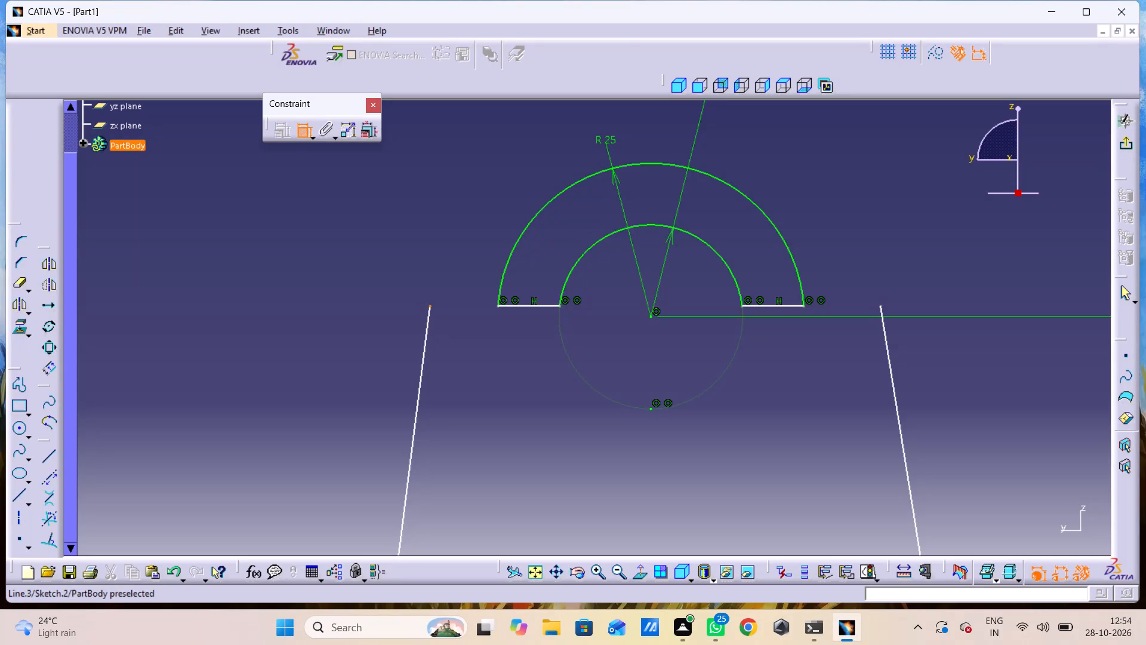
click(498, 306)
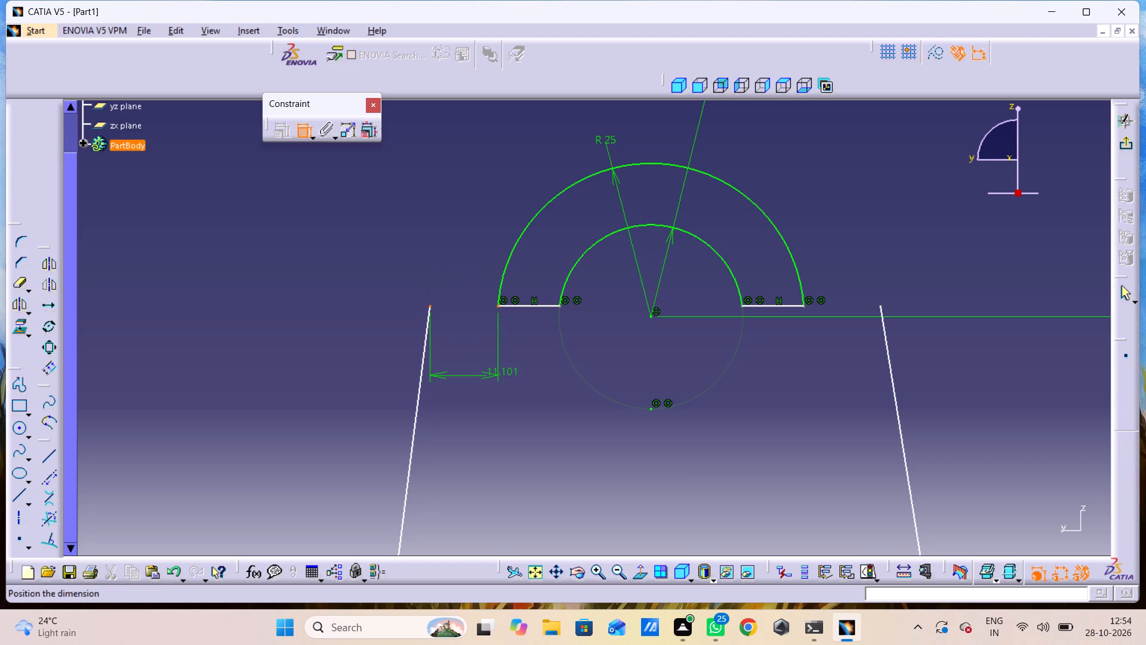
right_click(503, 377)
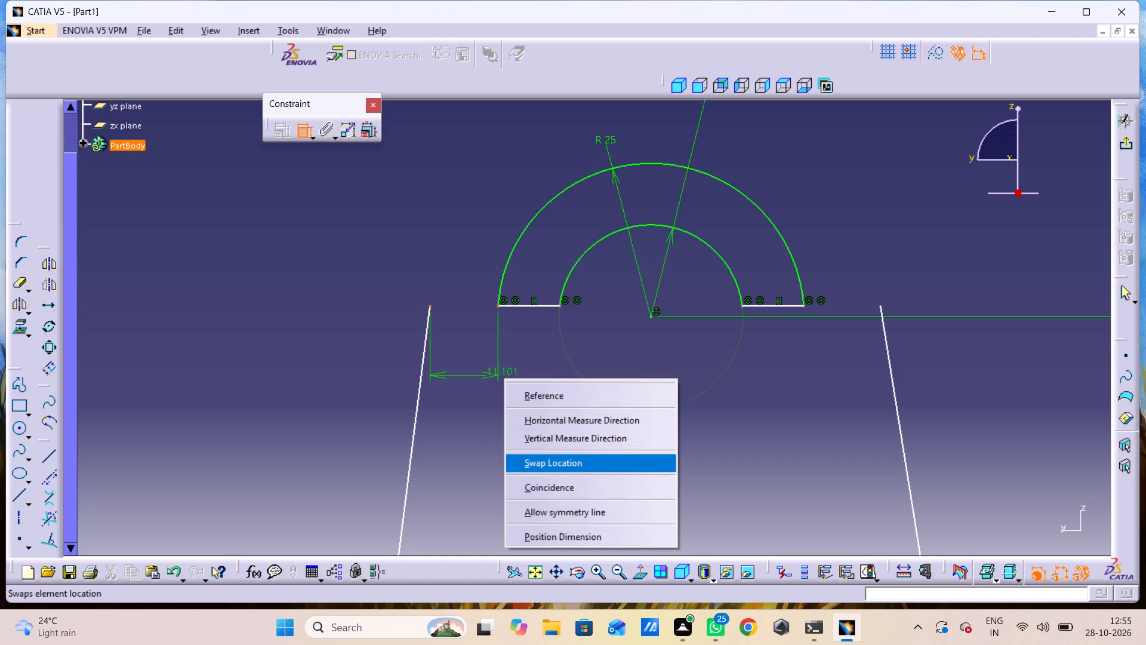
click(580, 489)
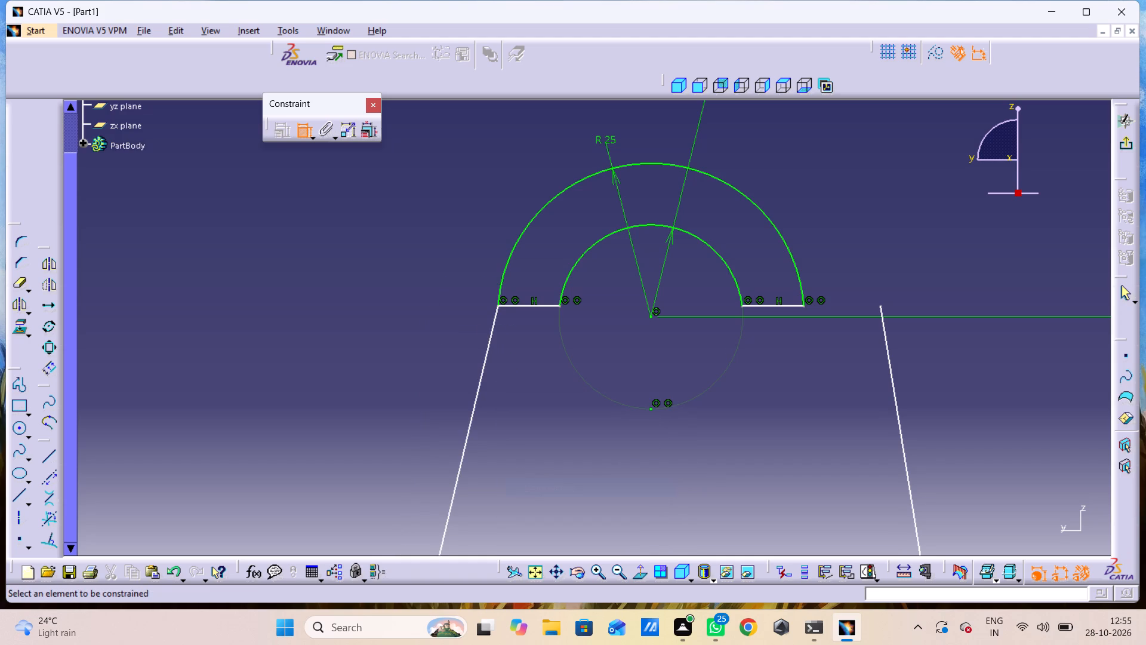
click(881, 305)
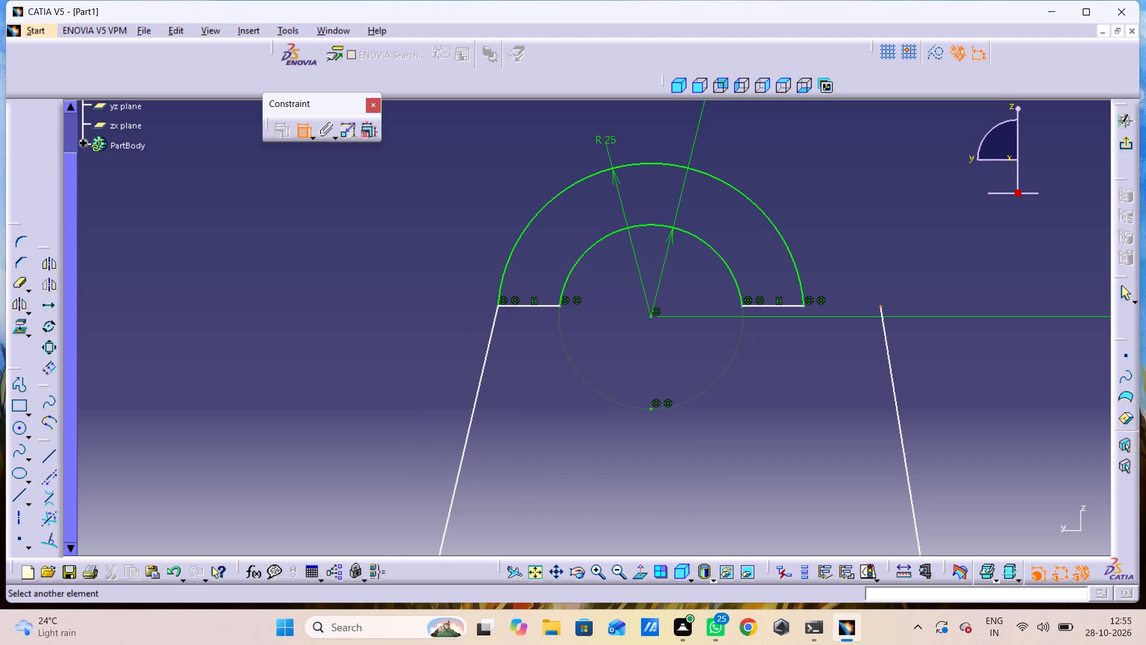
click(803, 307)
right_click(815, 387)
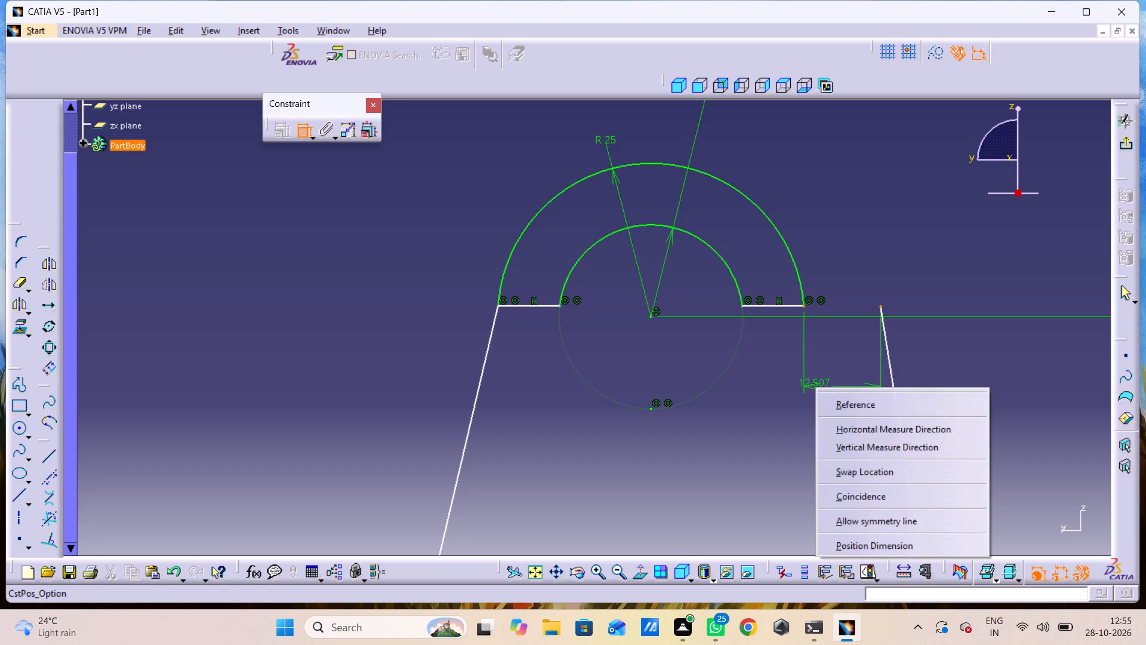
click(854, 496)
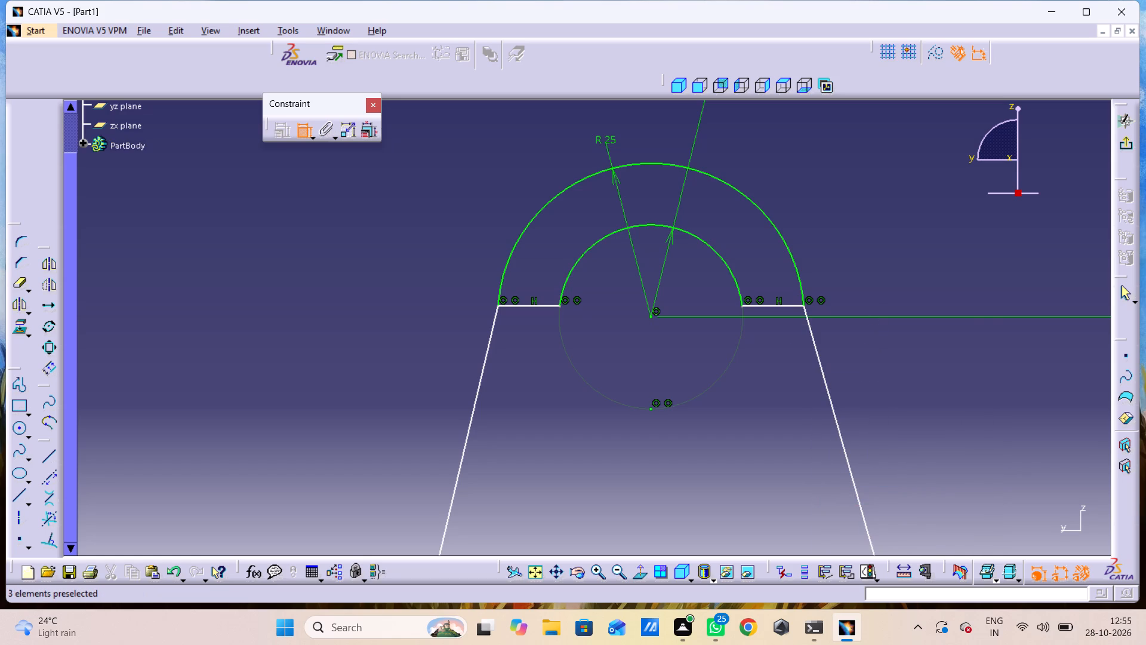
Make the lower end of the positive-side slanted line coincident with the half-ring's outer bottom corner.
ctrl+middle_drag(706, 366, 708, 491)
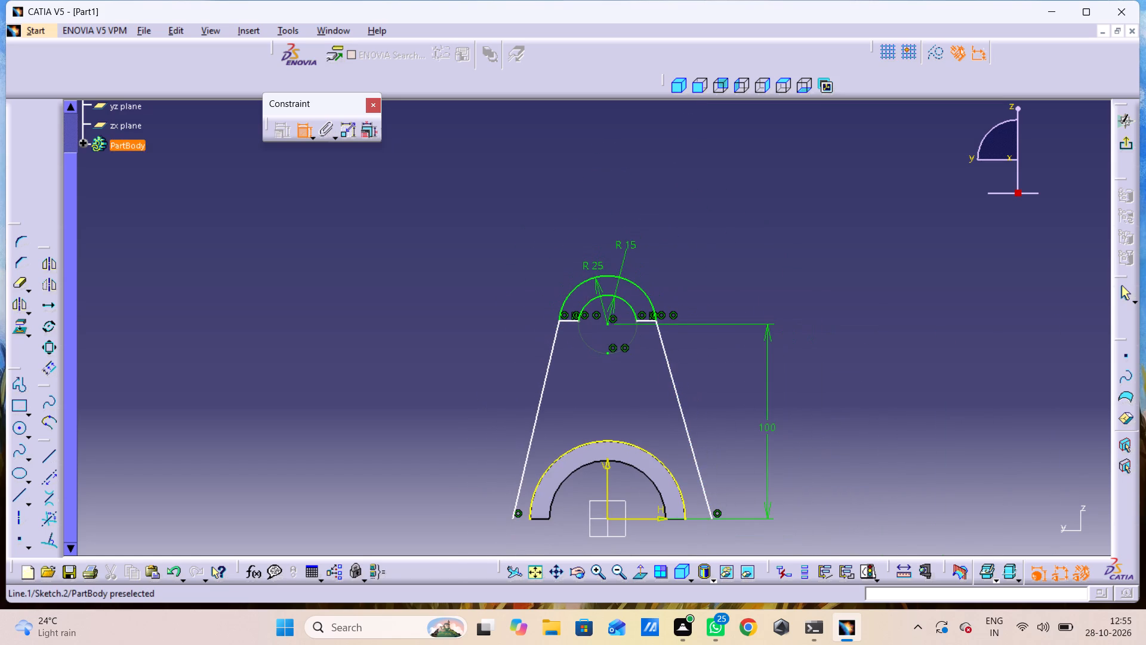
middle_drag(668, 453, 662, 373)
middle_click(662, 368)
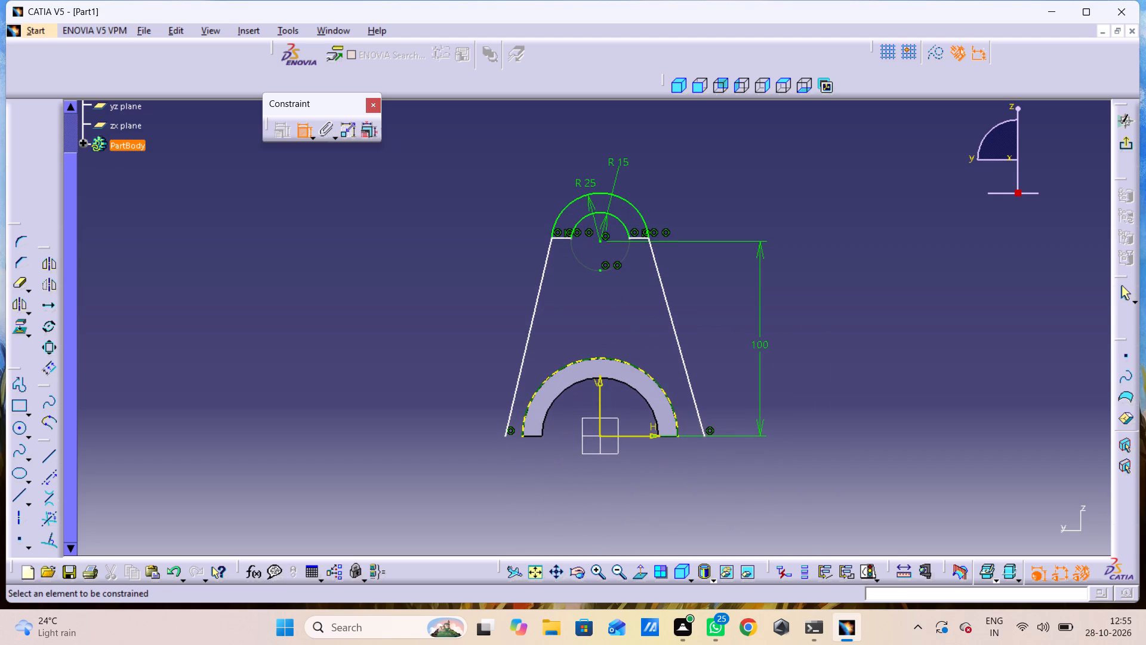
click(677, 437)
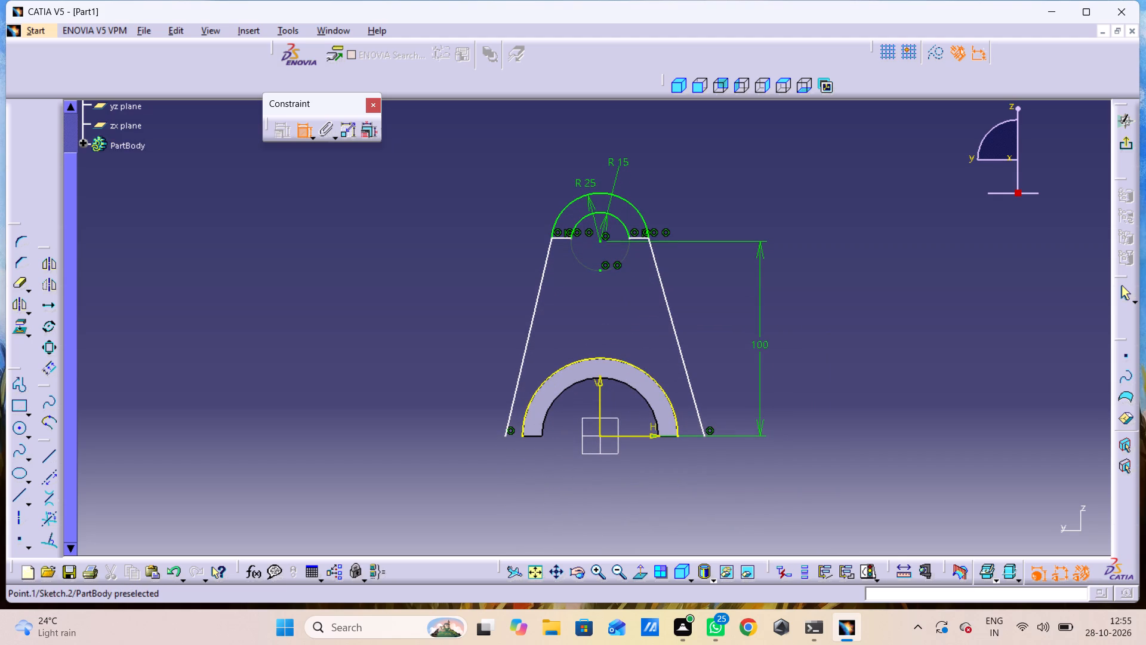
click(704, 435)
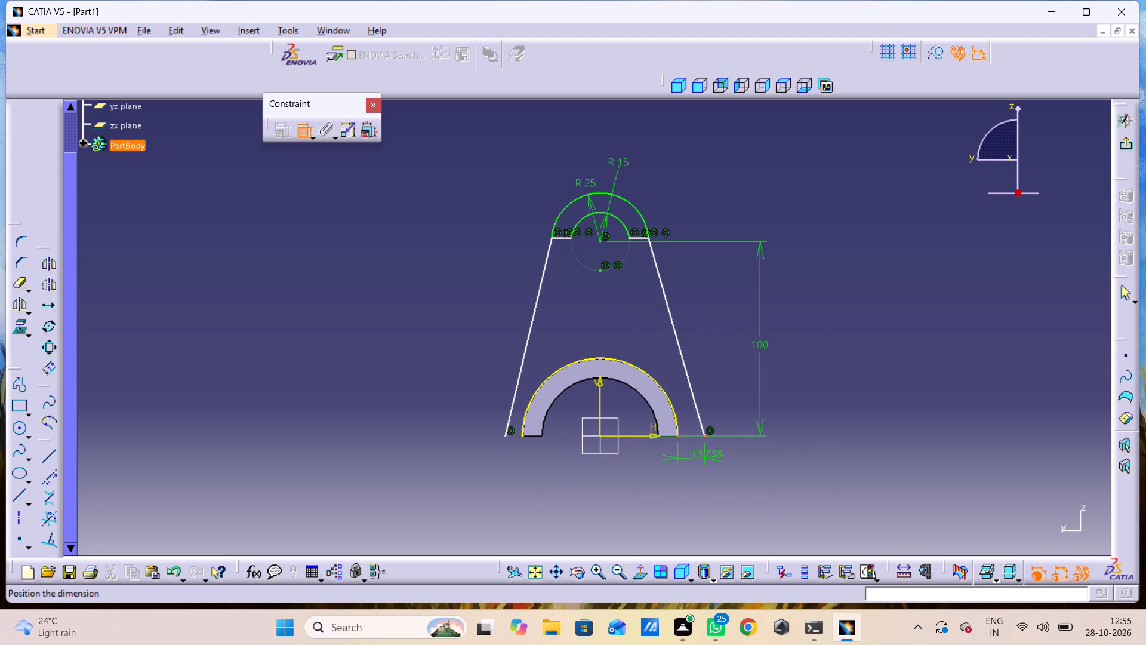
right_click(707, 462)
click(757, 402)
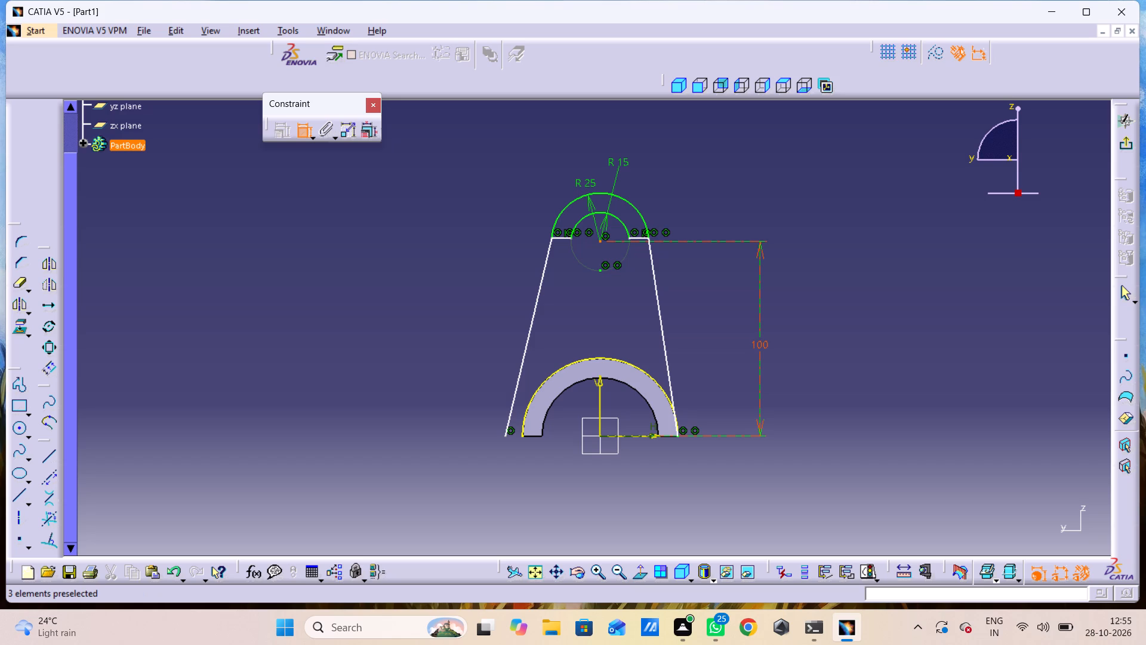
Undo the endpoint coincidences and the quick trims, back to two full concentric circles crossed by the short lines.
key(ctrl+z)
key(ctrl+z)
key(ctrl+z)
key(ctrl+z)
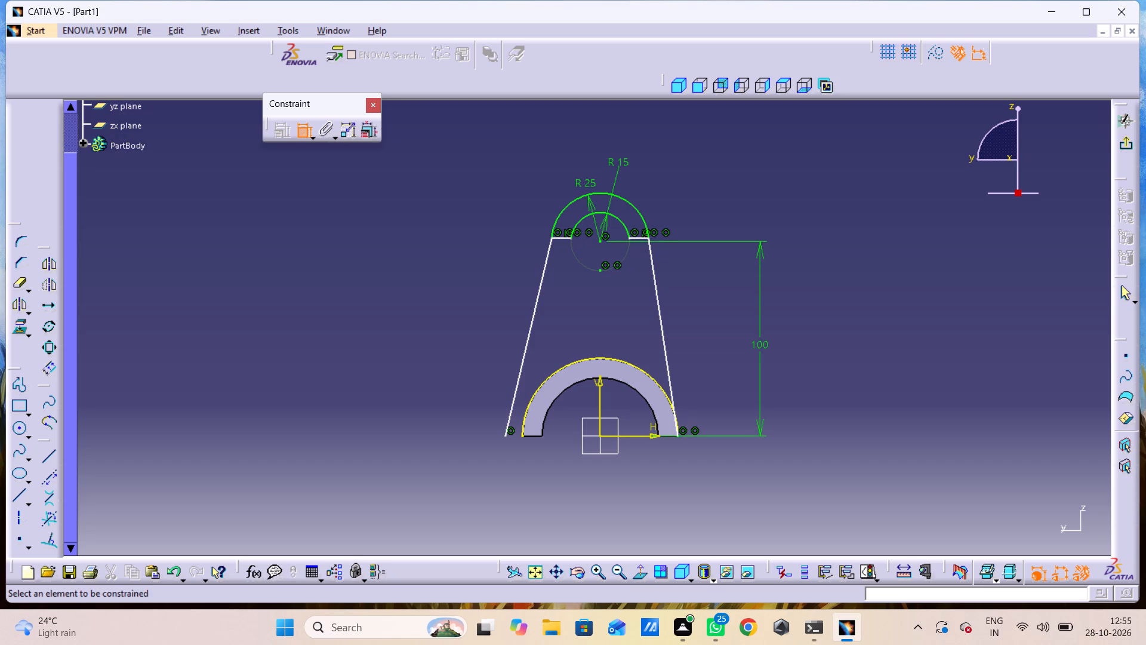
key(Escape)
key(Escape)
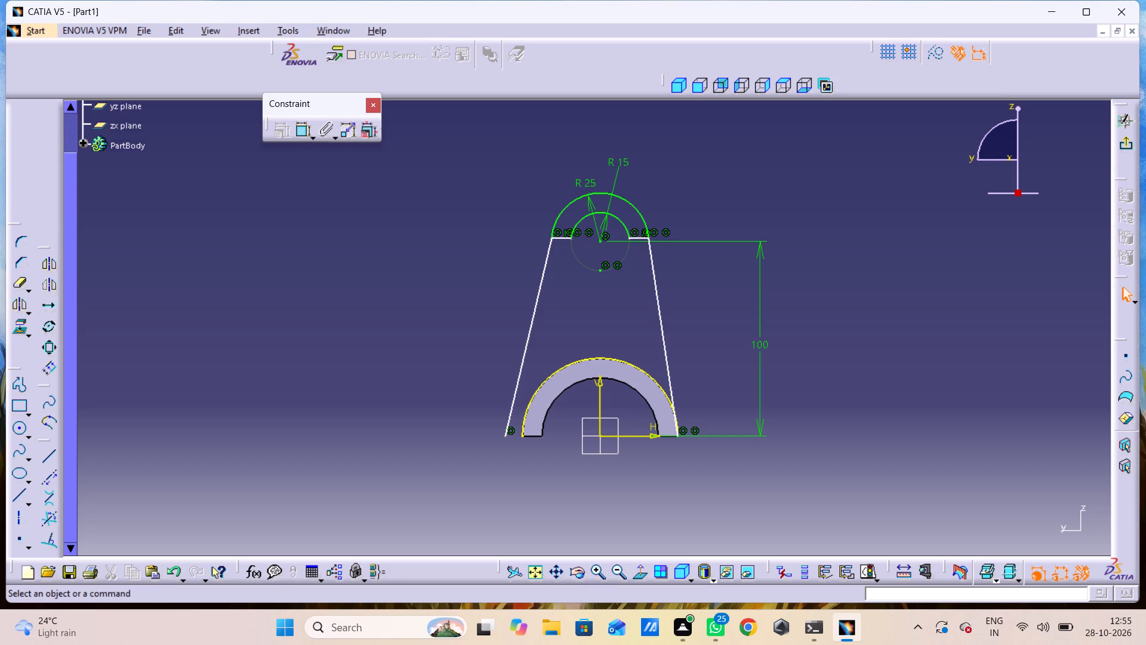
key(ctrl+z)
key(ctrl+z)
key(ctrl+z)
key(ctrl+z)
key(ctrl+z)
key(ctrl+z)
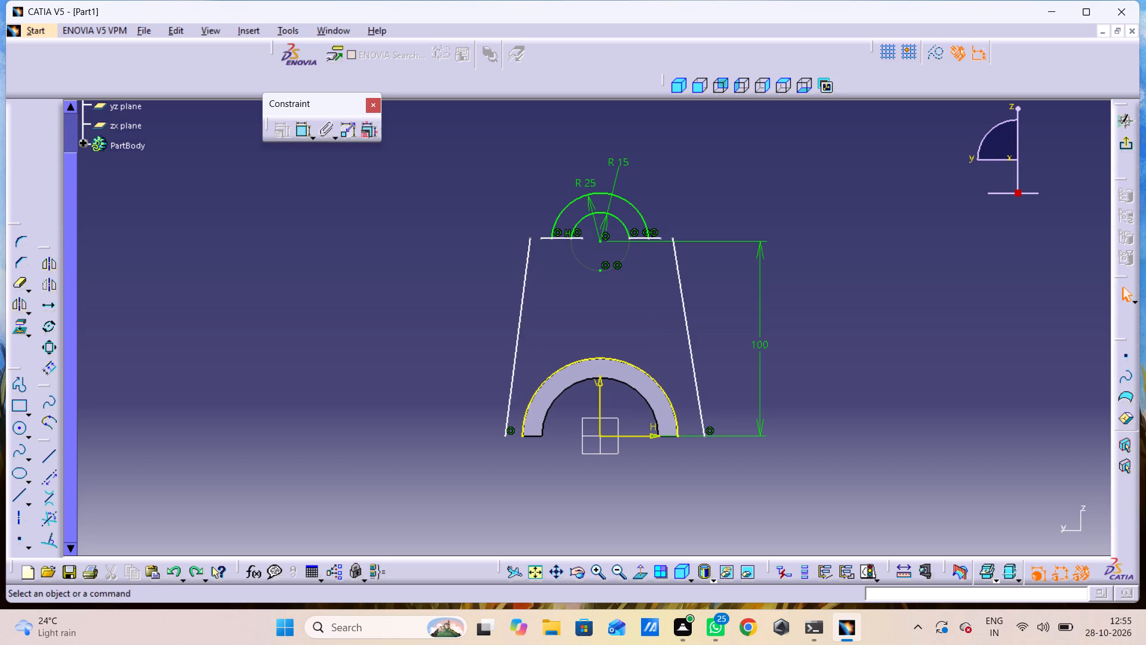
key(ctrl+z)
key(ctrl+z)
key(ctrl+z)
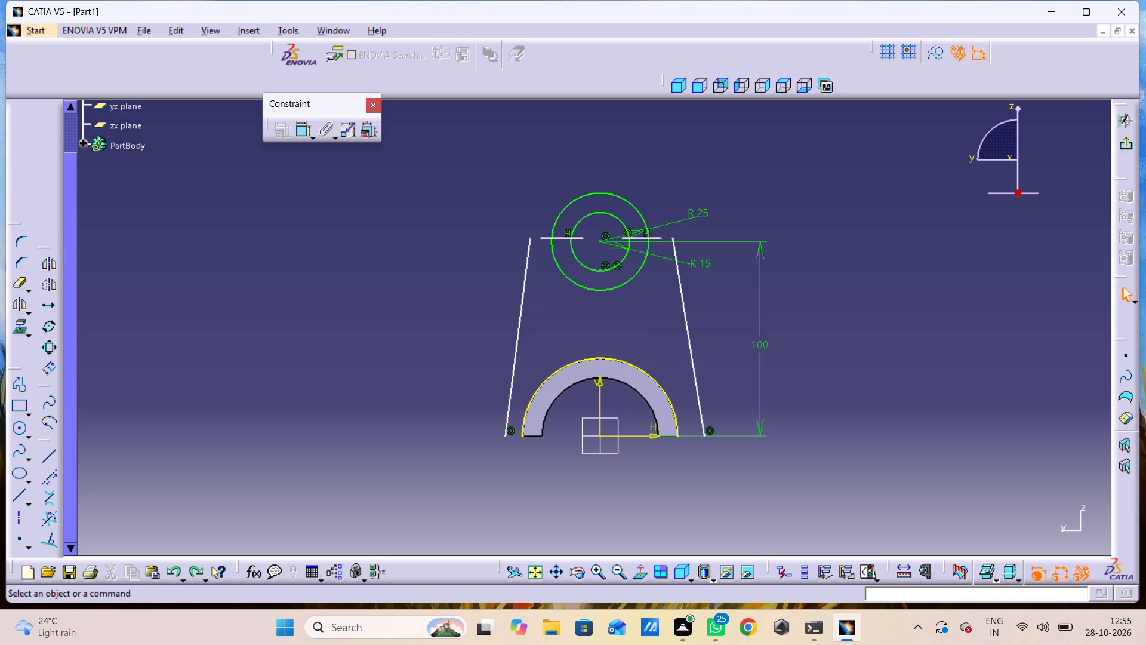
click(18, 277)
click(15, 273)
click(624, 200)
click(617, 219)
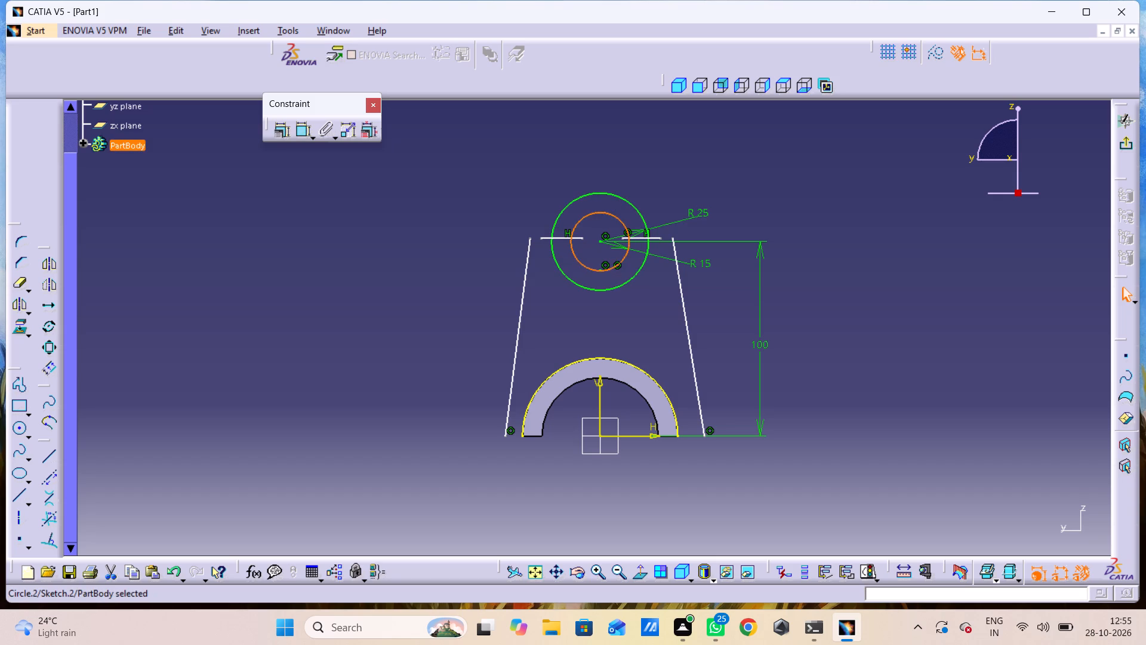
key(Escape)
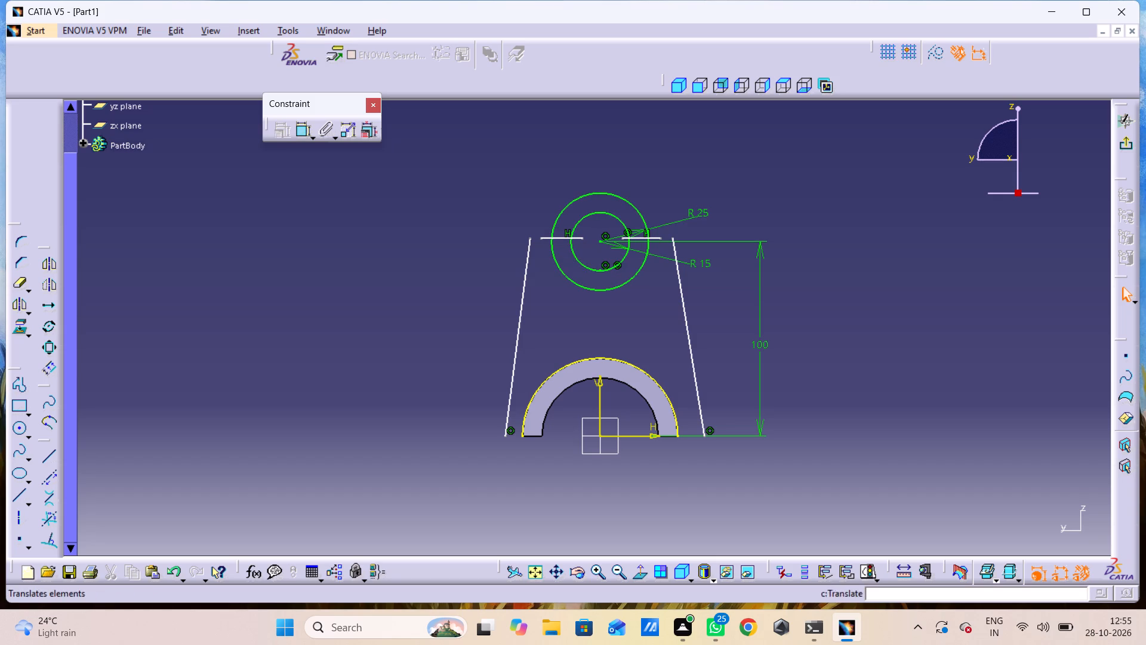
Quick-trim the upper portions of the outer and inner circles above the two short horizontal lines.
double_click(26, 280)
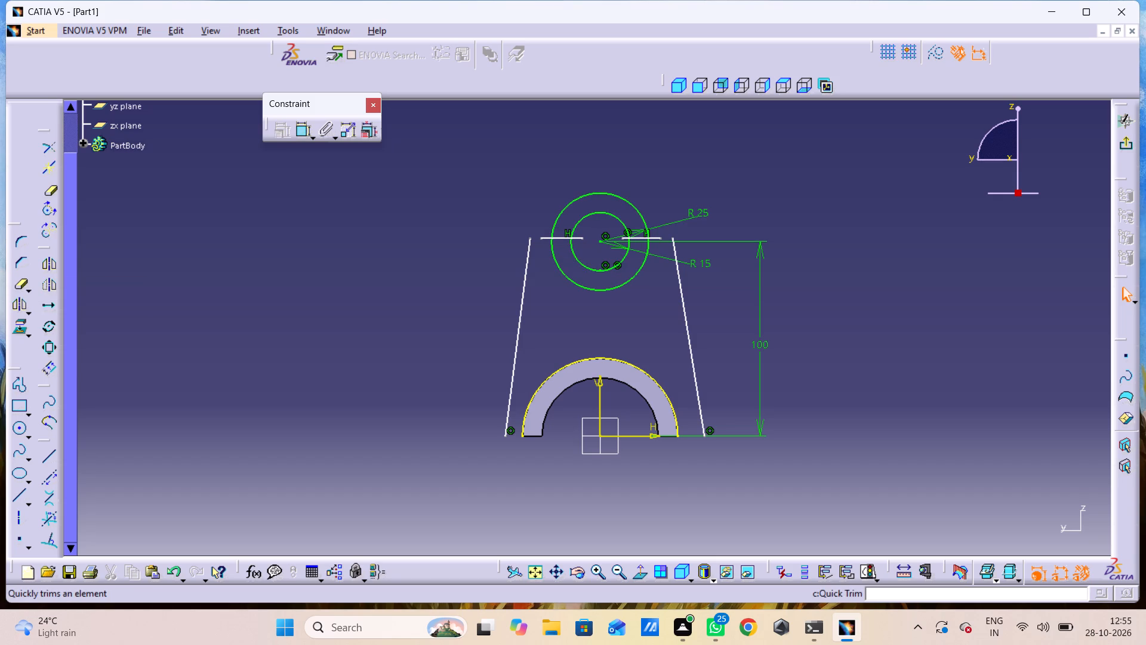
double_click(23, 285)
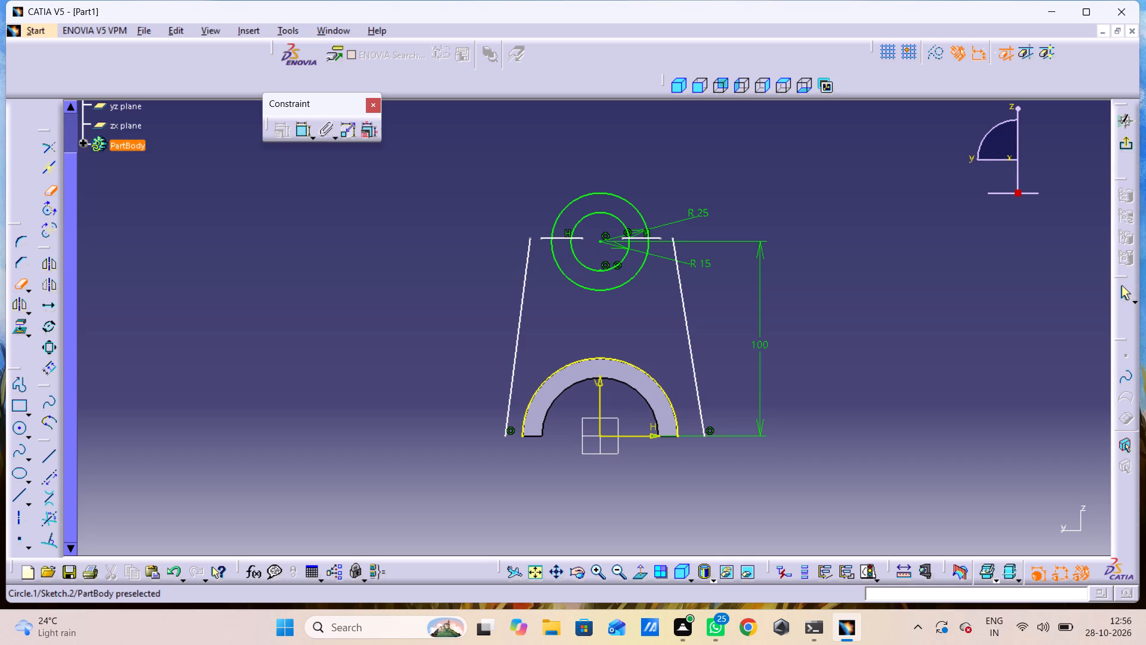
click(610, 193)
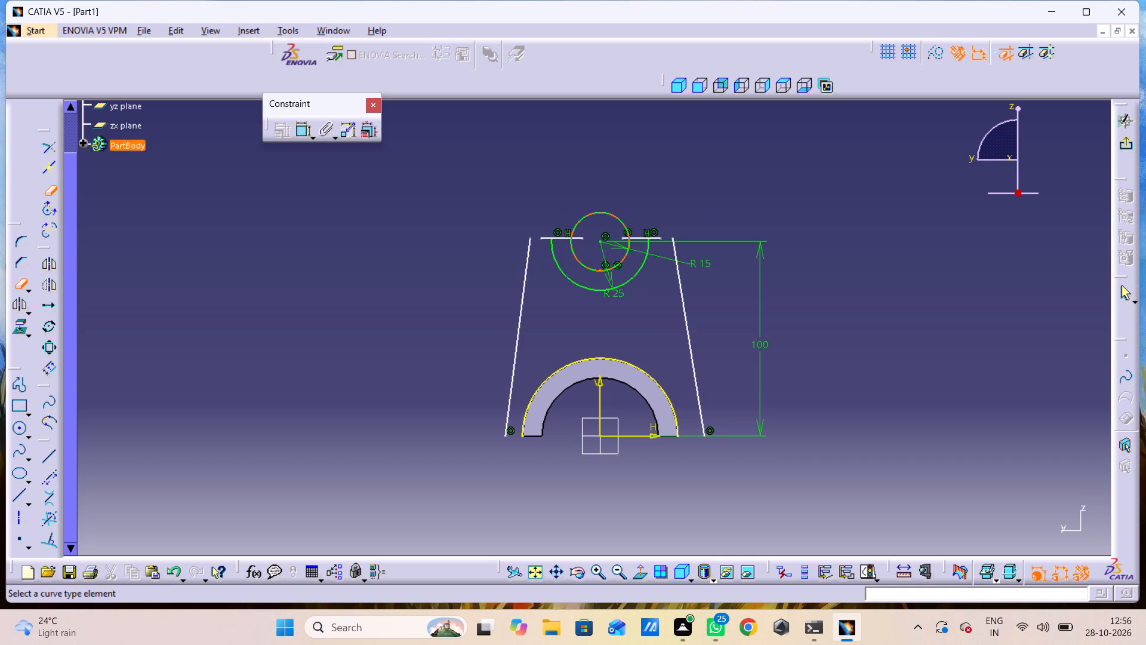
click(606, 214)
key(Escape)
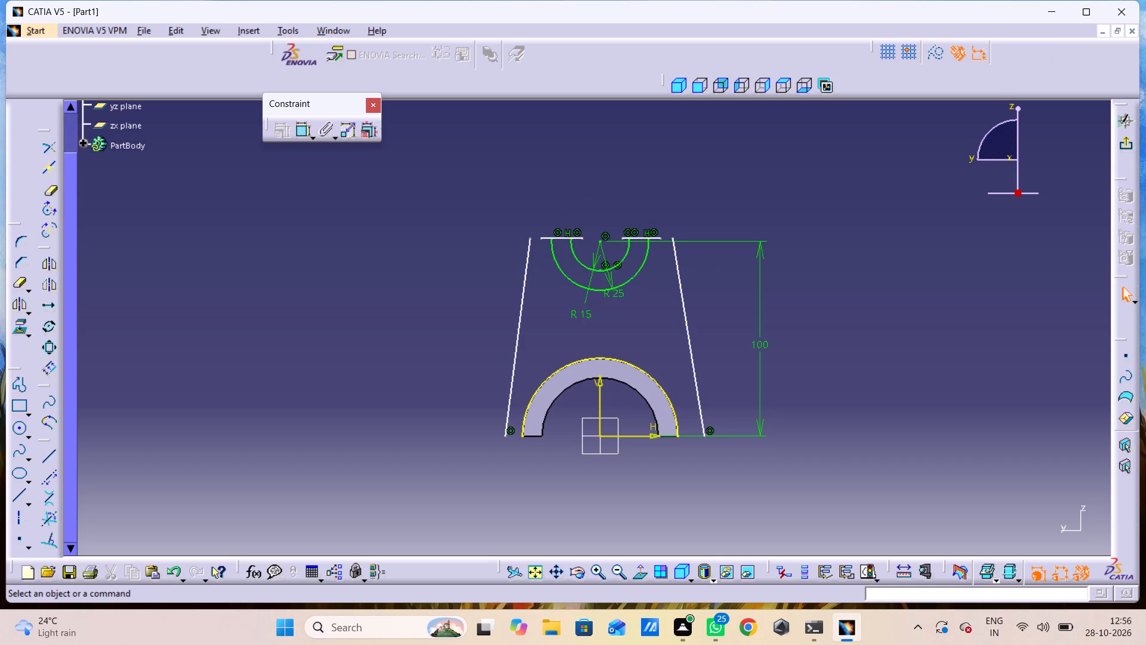
Make the inner end of the short line on the negative horizontal side coincident with the inner arc's endpoint.
double_click(305, 130)
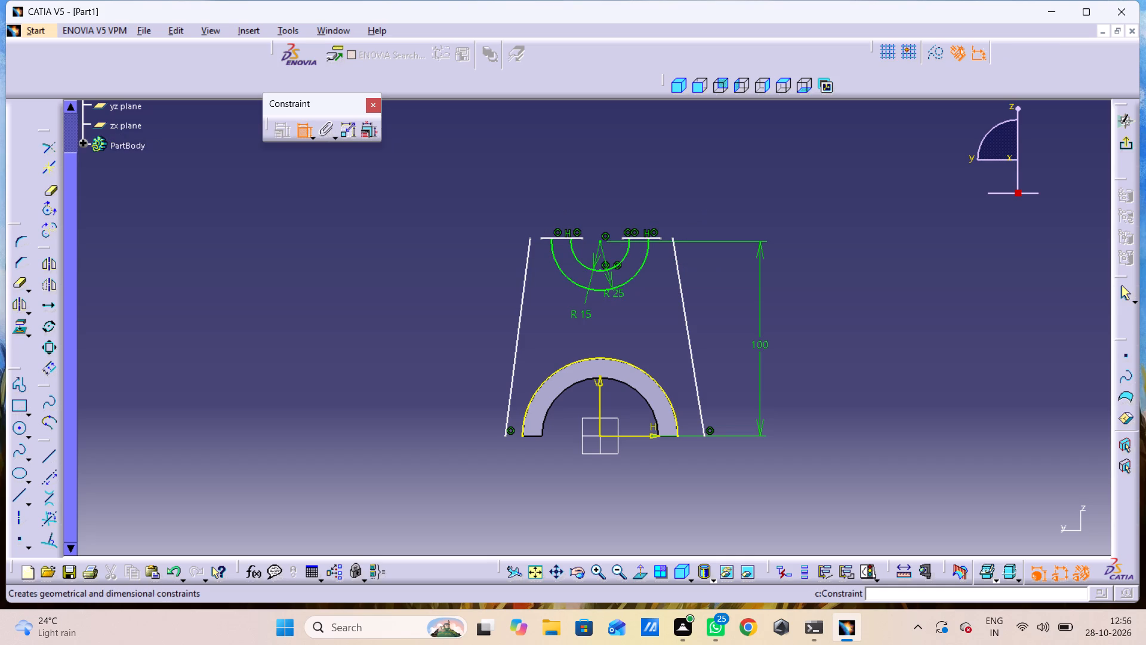
click(582, 236)
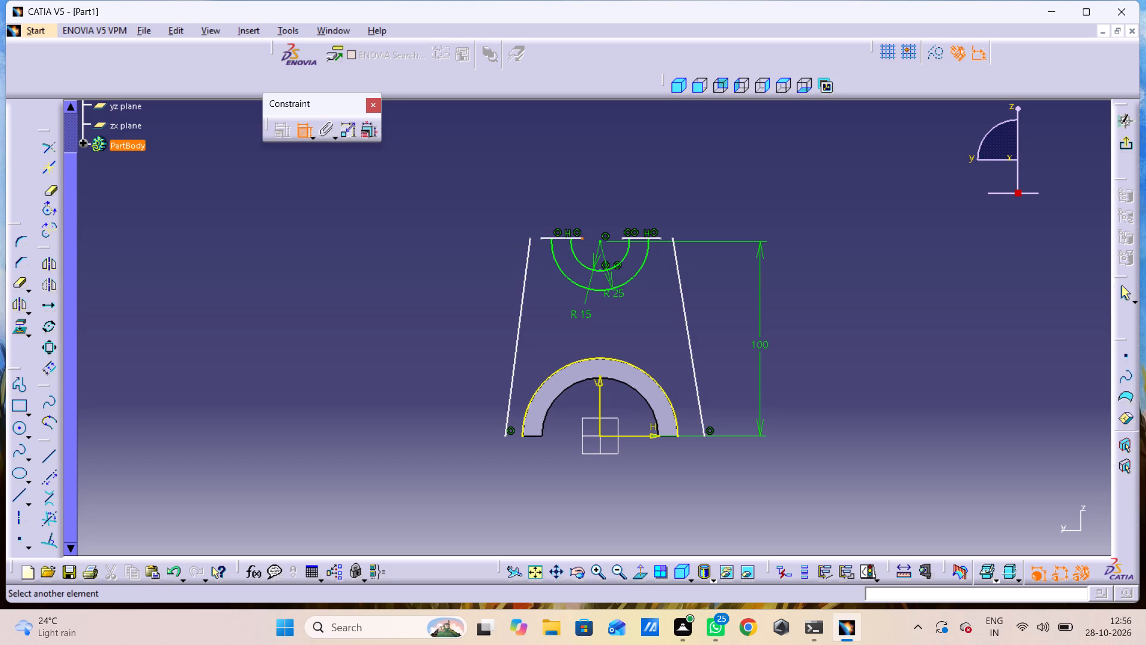
click(571, 239)
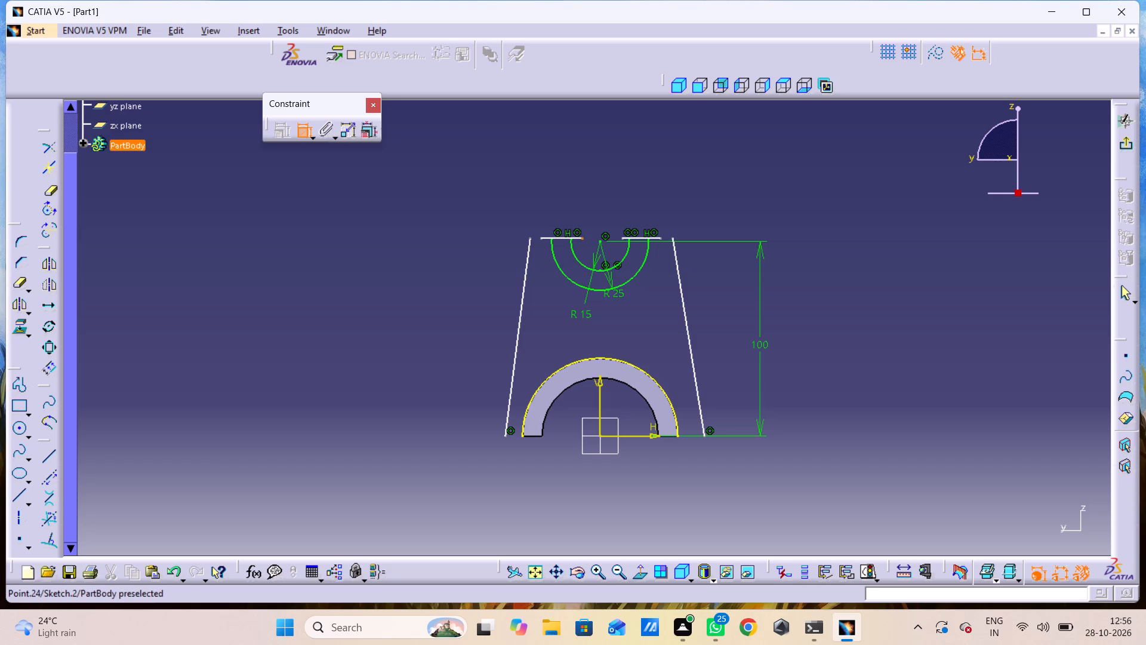
right_click(590, 186)
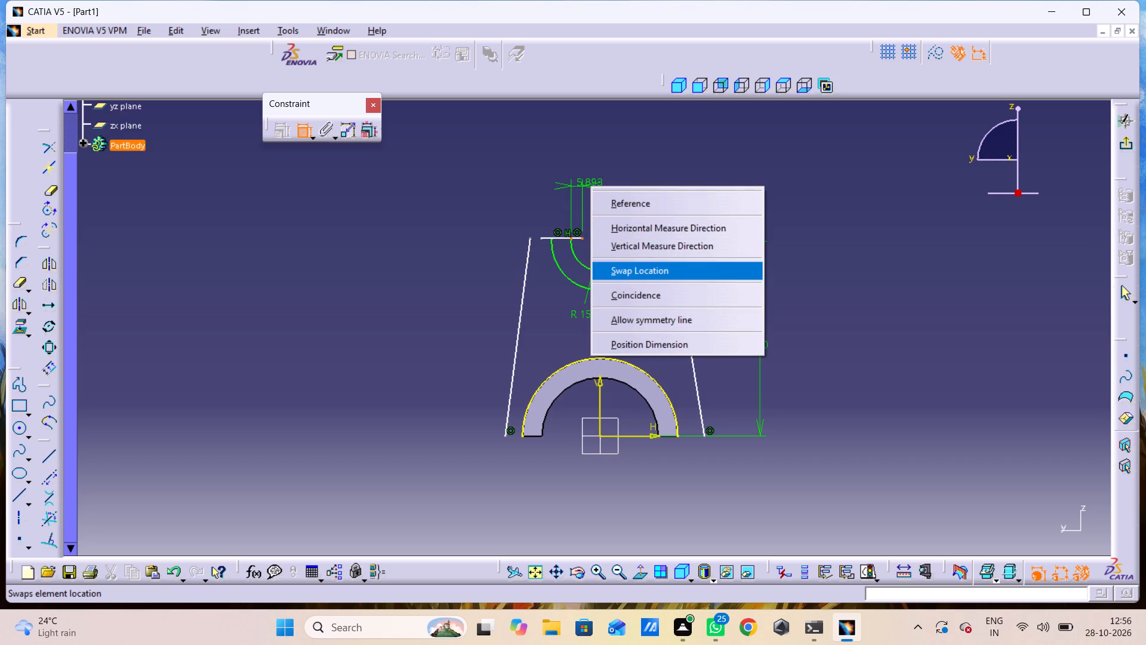
click(626, 291)
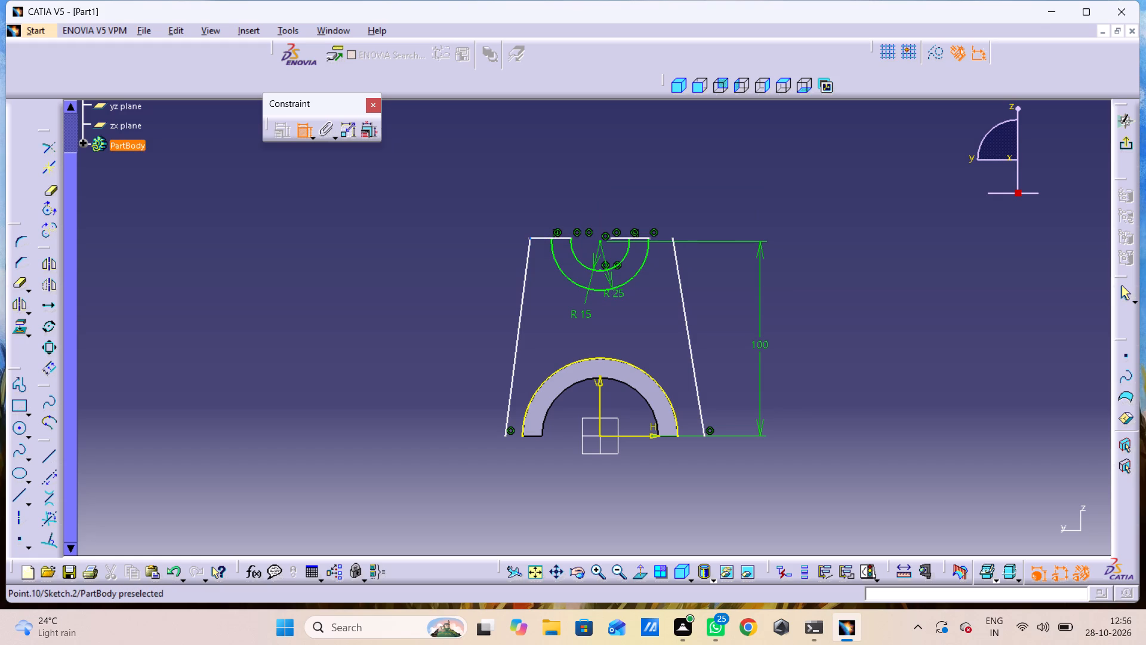
Make the upper end of the negative-side slanted line coincident with the outer arc's endpoint.
click(532, 237)
click(555, 238)
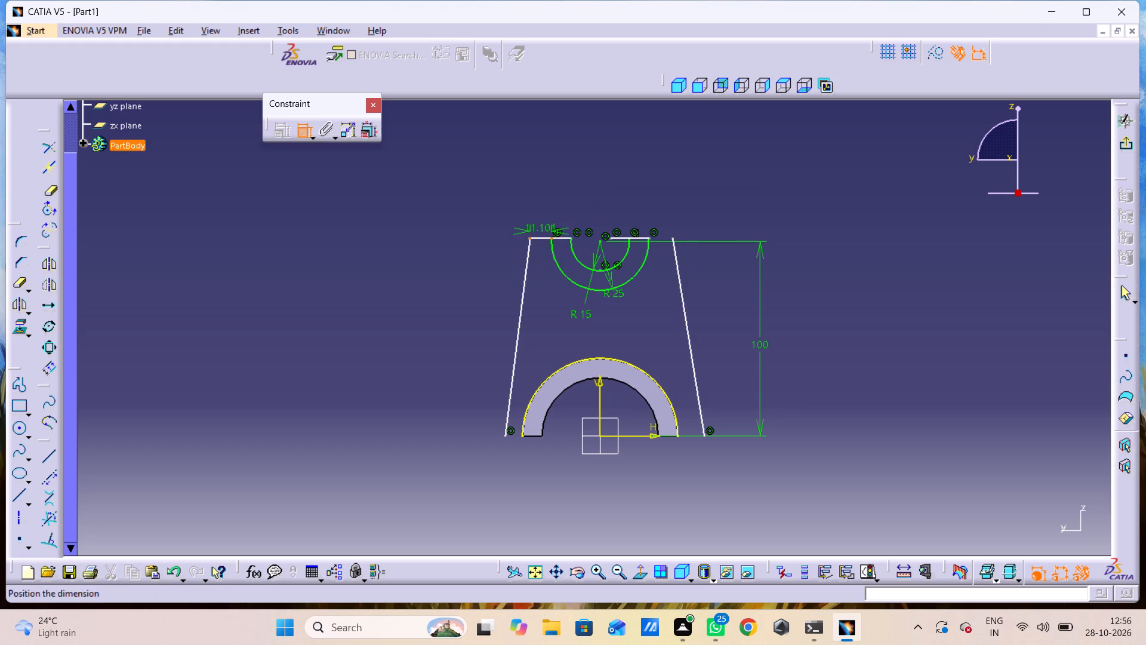
right_click(472, 261)
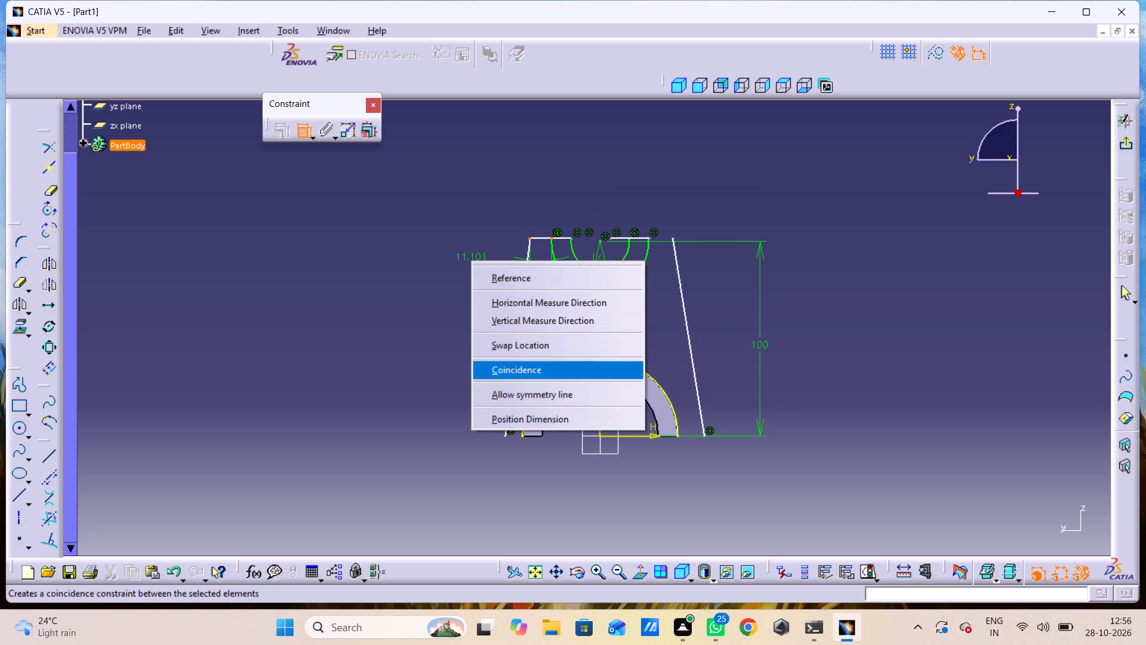
click(508, 367)
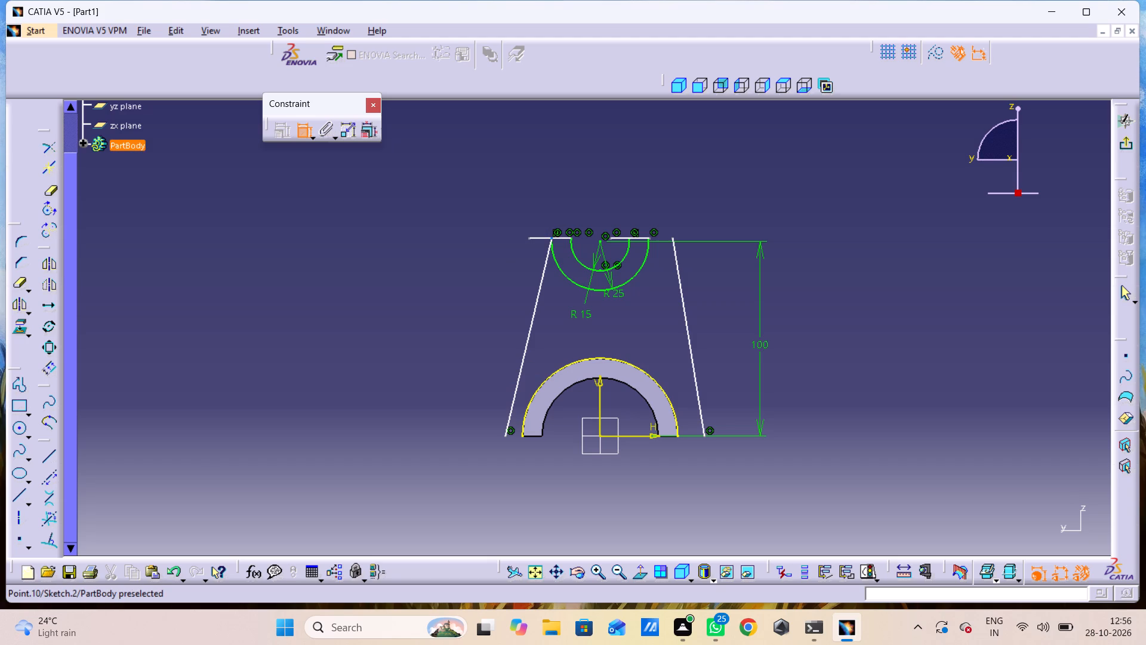
Make the outer end of the short line on the negative horizontal side coincident with the outer arc's endpoint.
click(553, 239)
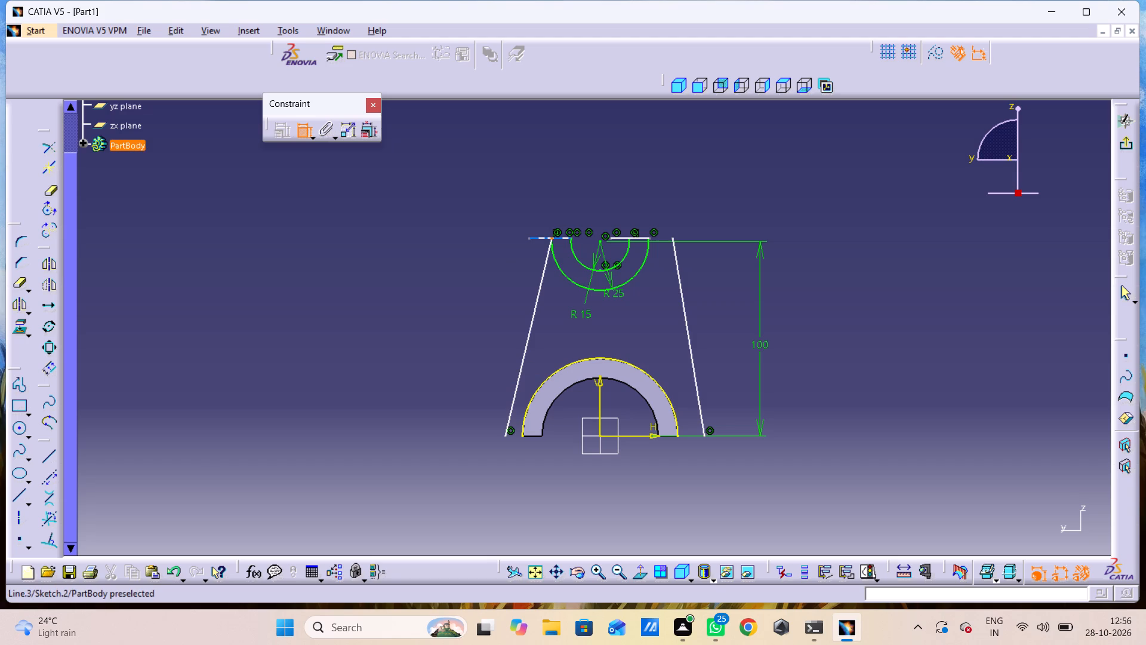
click(532, 239)
right_click(527, 284)
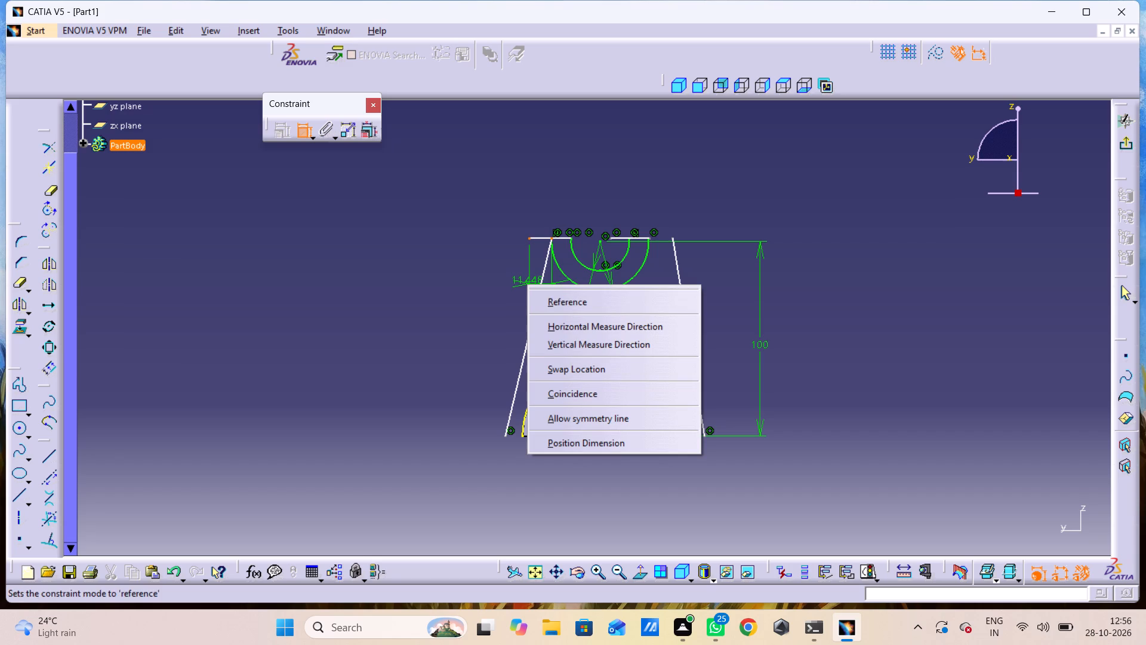
click(559, 390)
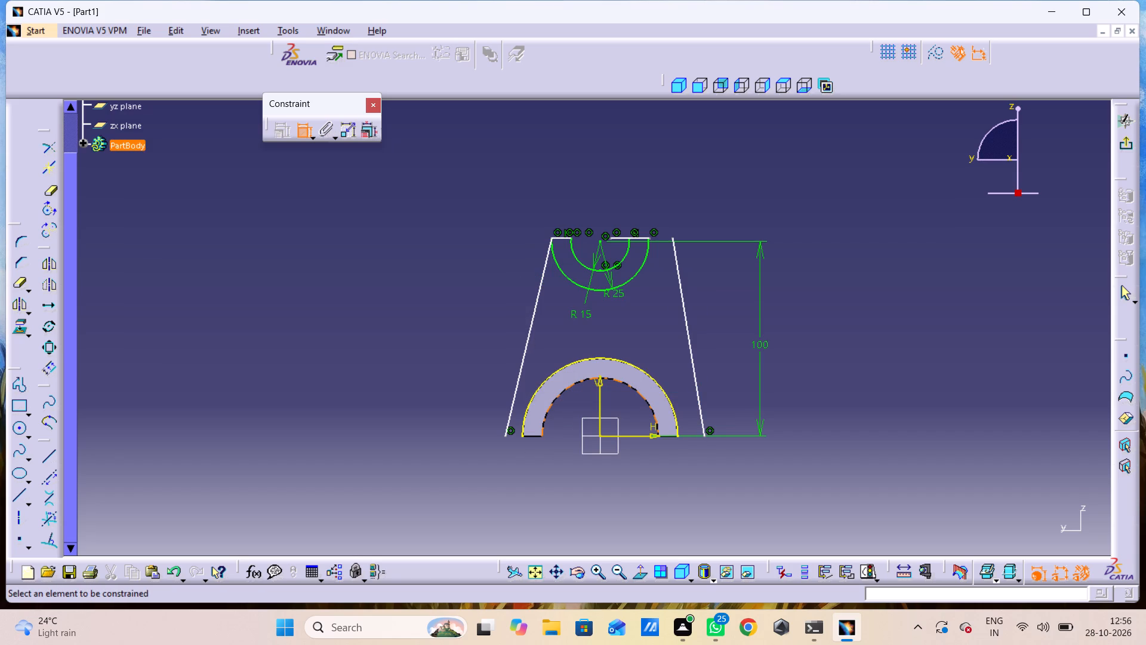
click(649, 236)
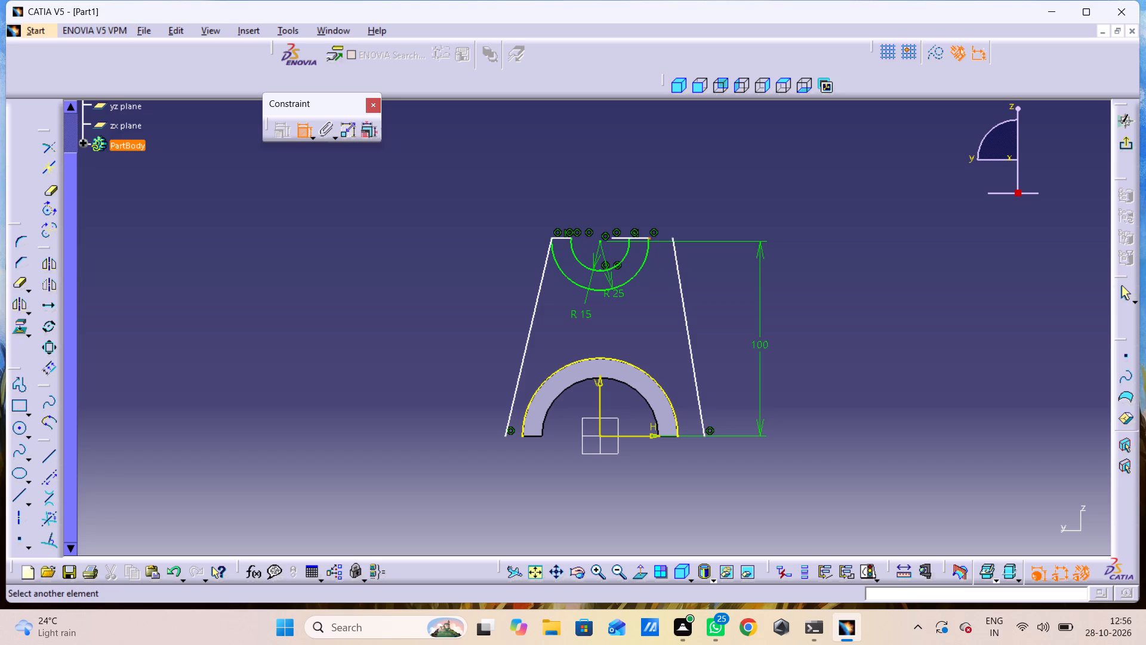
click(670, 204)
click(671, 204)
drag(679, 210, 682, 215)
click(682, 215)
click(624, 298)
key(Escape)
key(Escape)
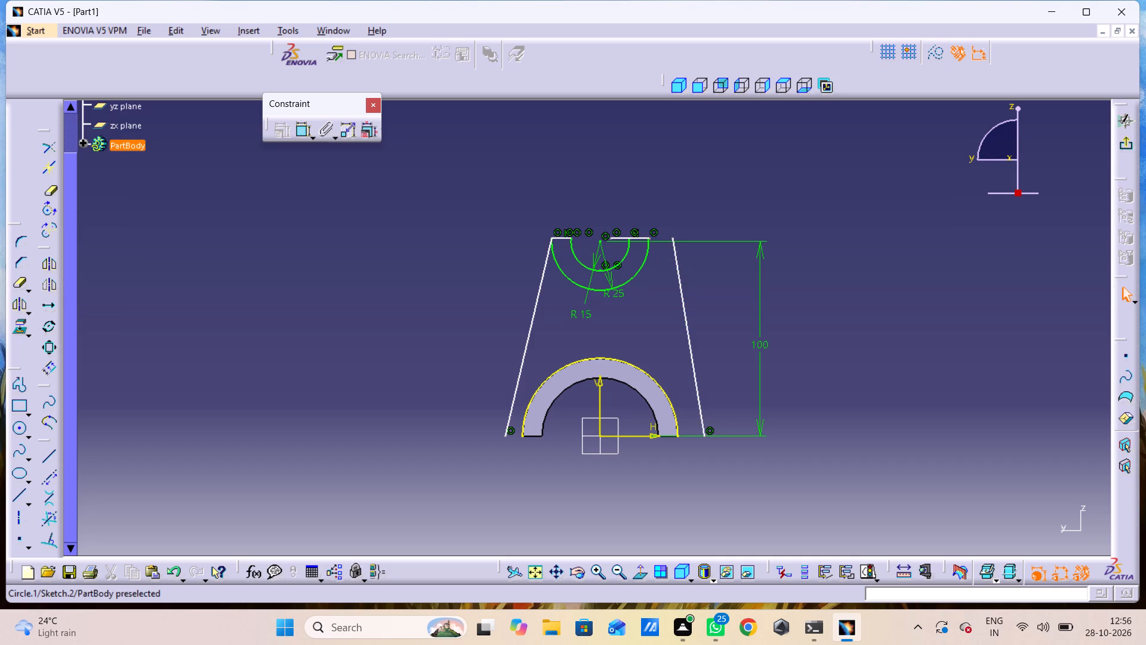
Delete the short horizontal line on the positive horizontal side.
click(640, 235)
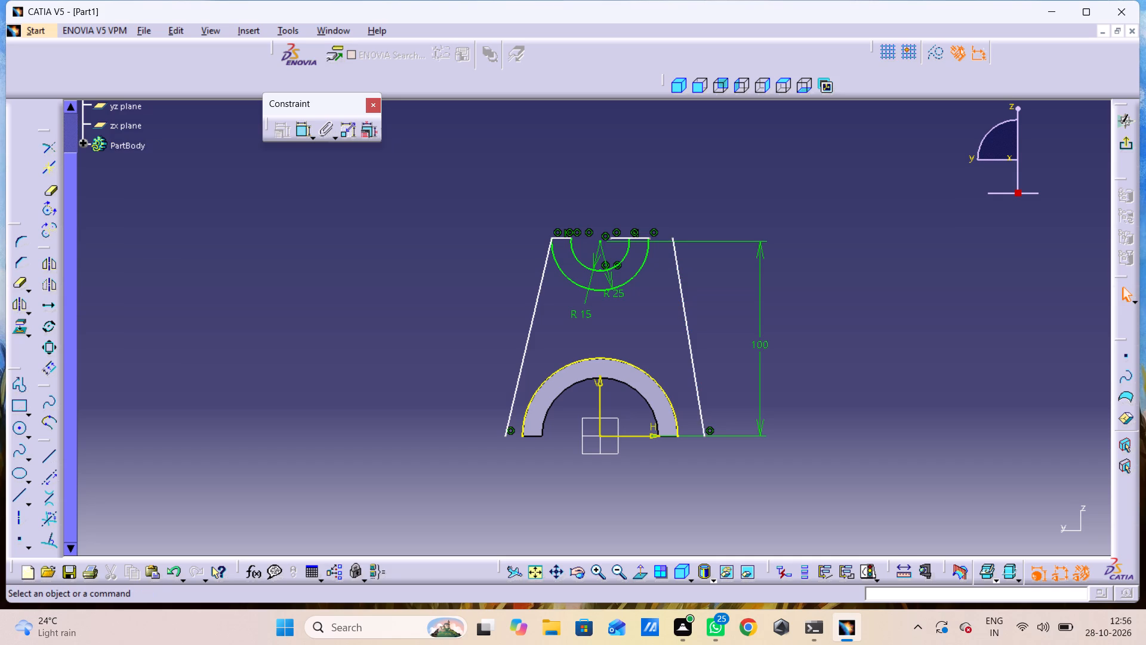
click(640, 238)
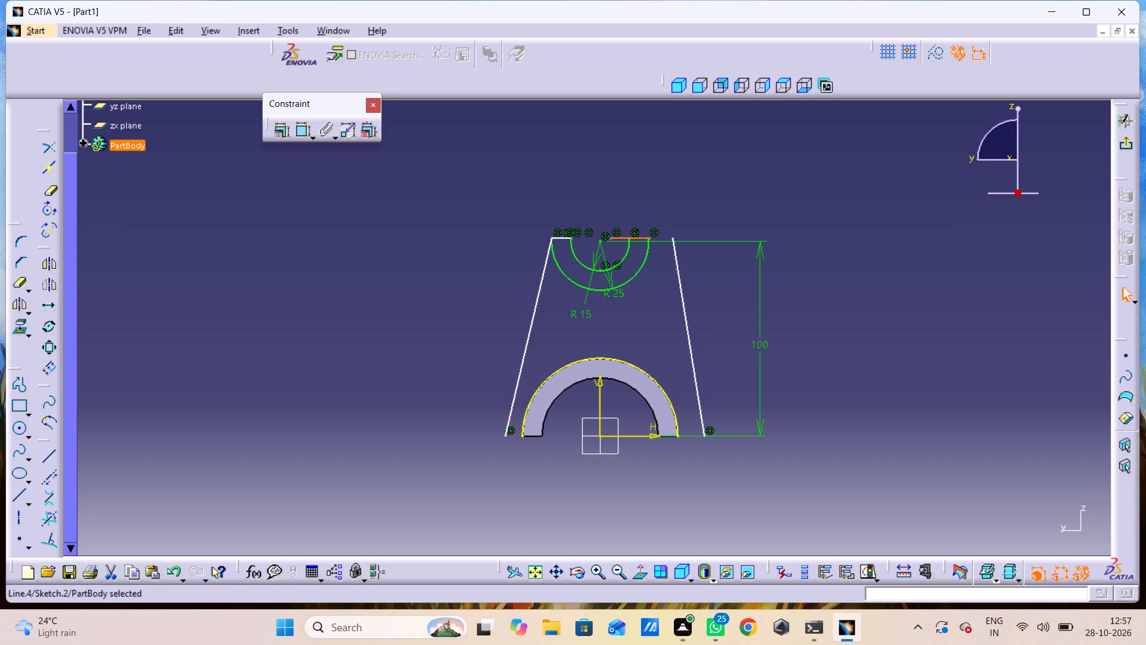
key(Delete)
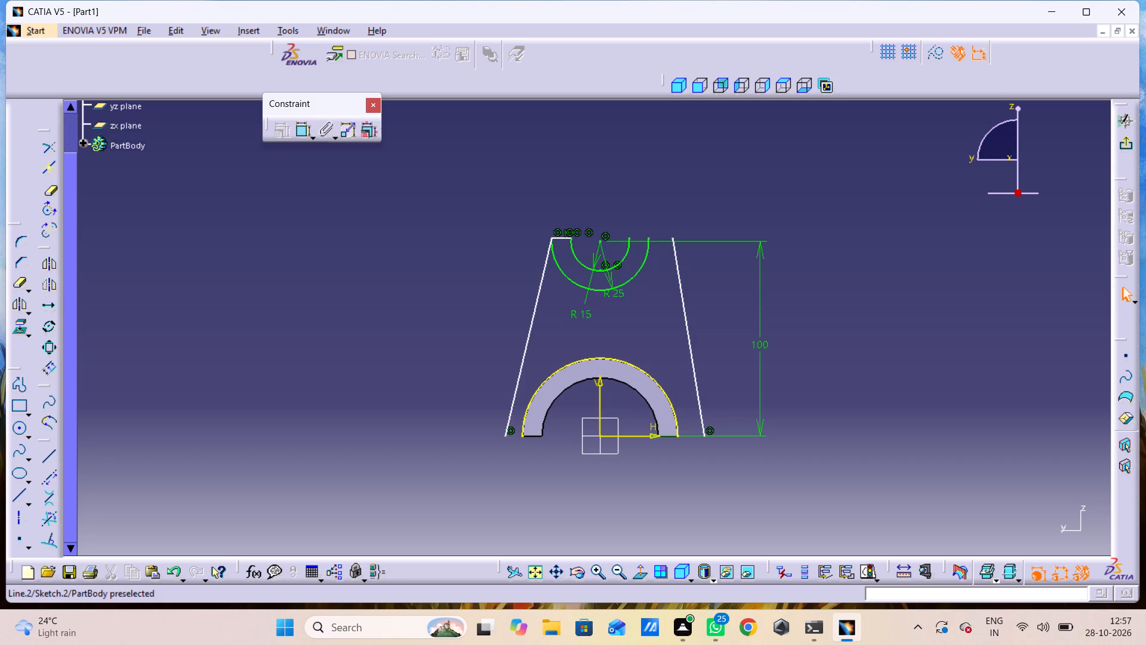
Sketch a horizontal line at V about 102 mm across the open ends of both upper arcs on the positive horizontal side.
click(22, 385)
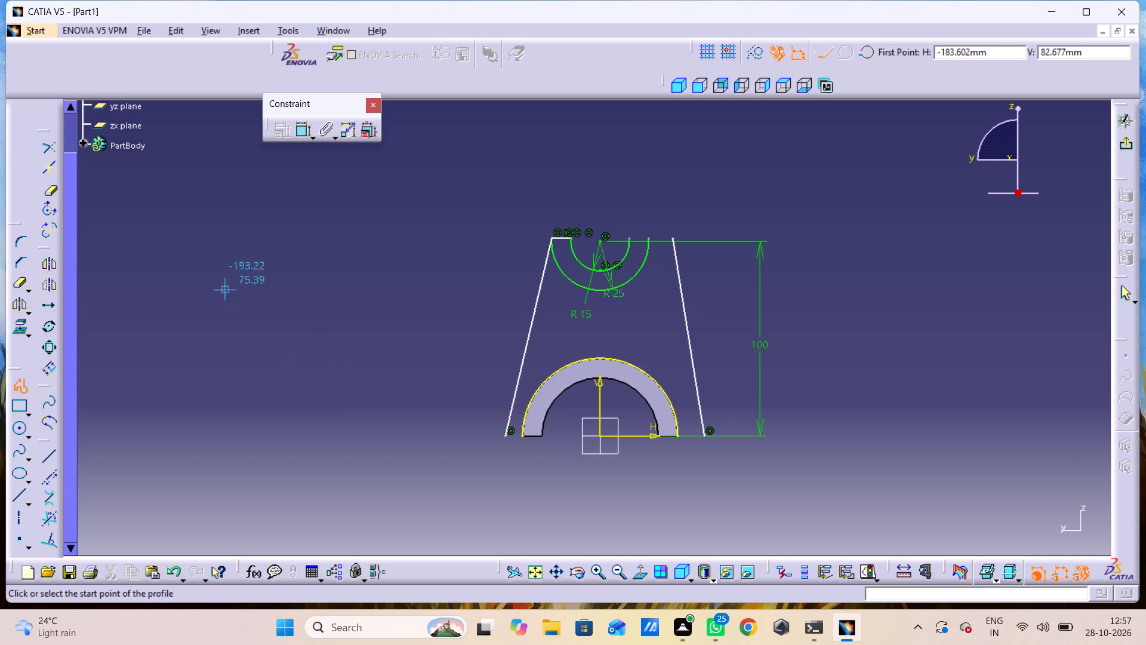
click(620, 236)
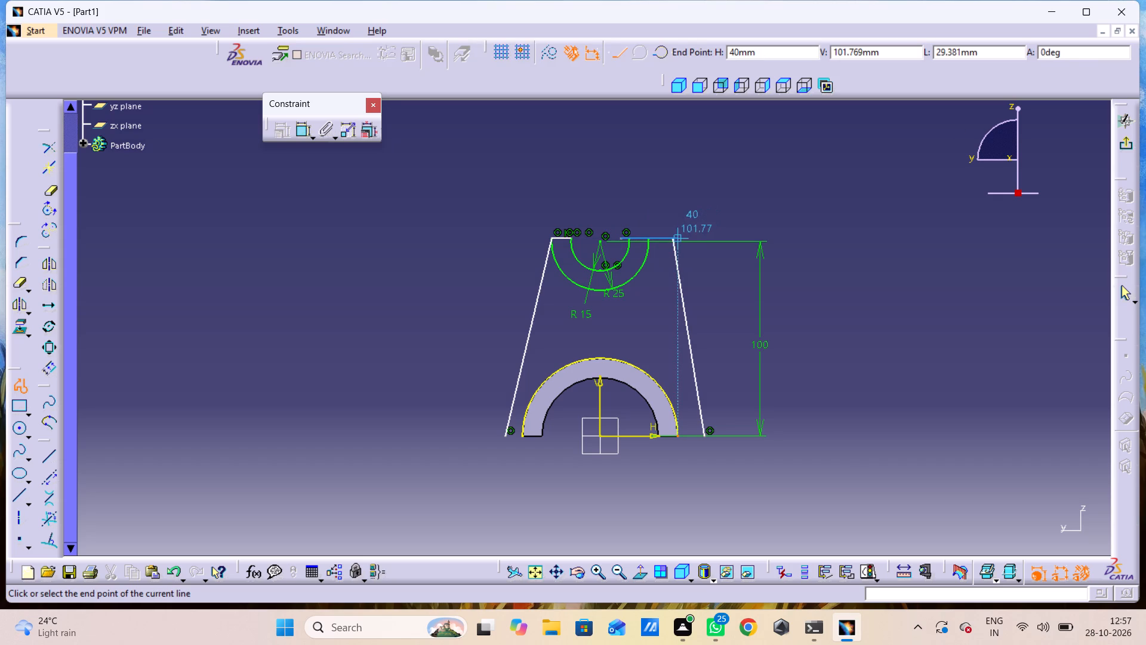
click(658, 239)
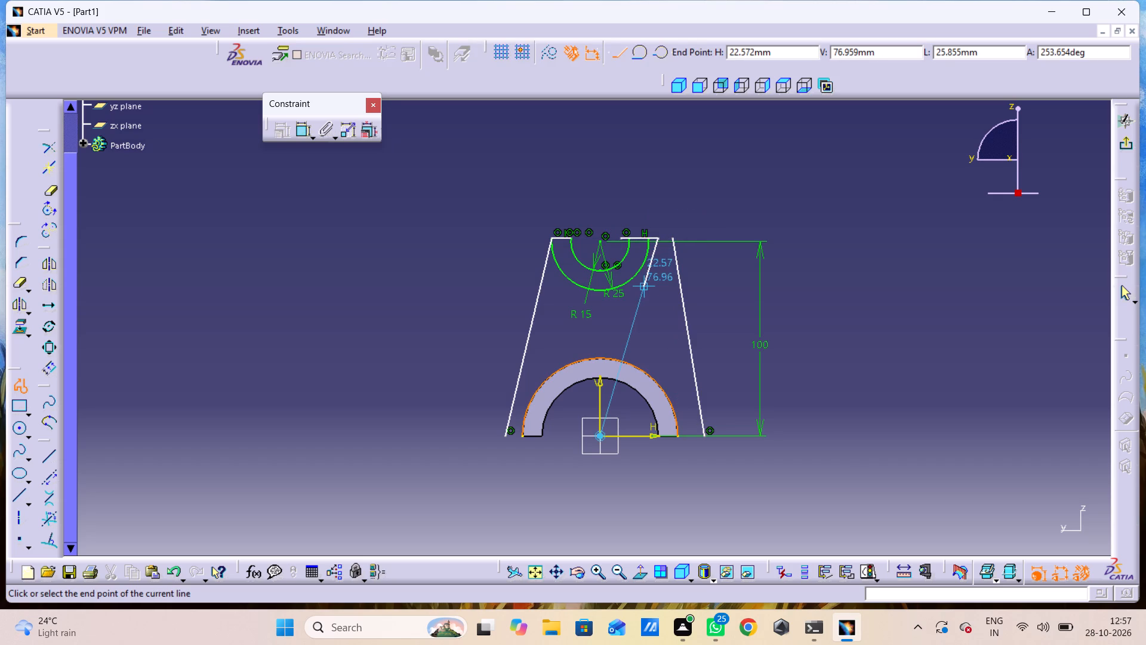
key(Escape)
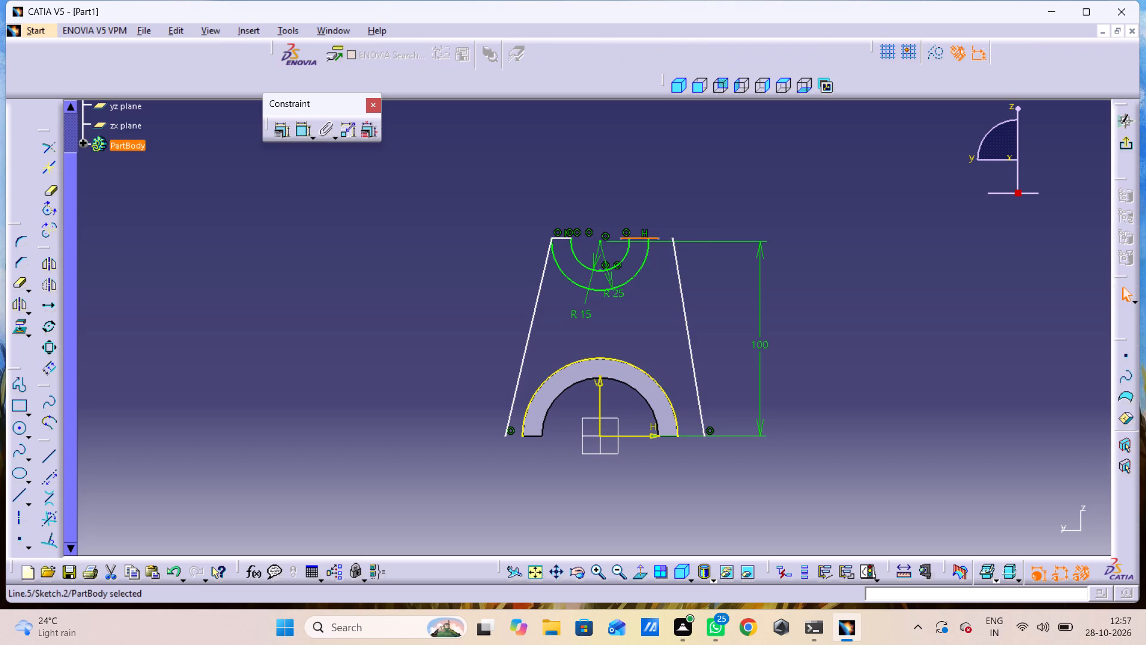
Make the outer end of the new positive-side horizontal line coincident with the outer arc's endpoint.
double_click(307, 129)
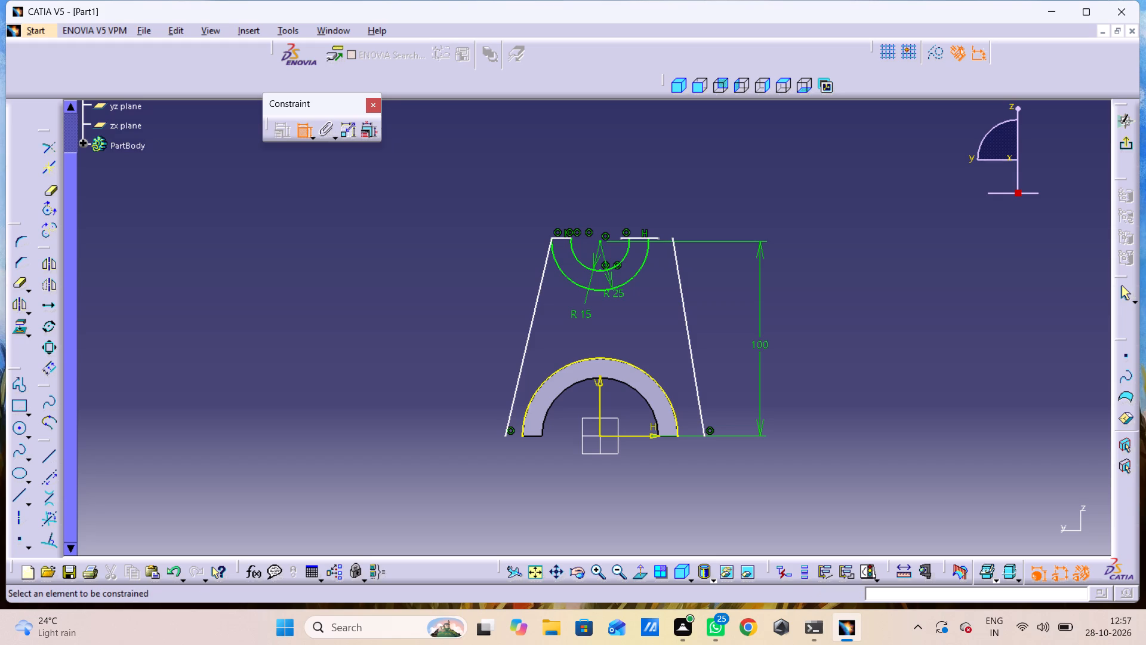
drag(333, 109, 889, 205)
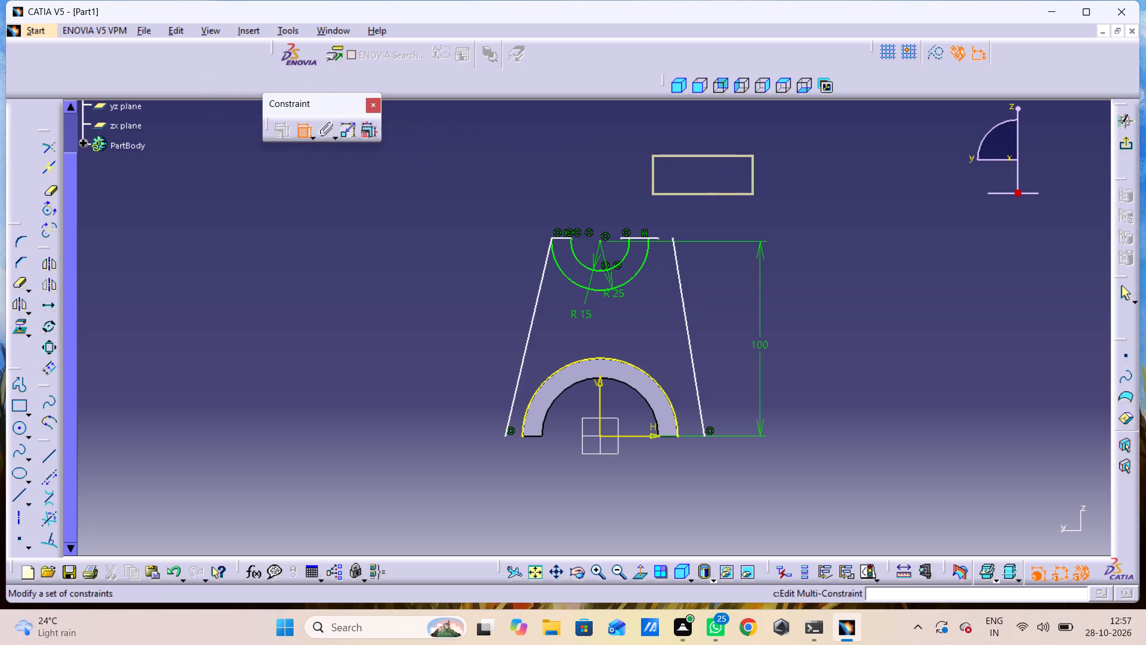
drag(889, 205, 890, 206)
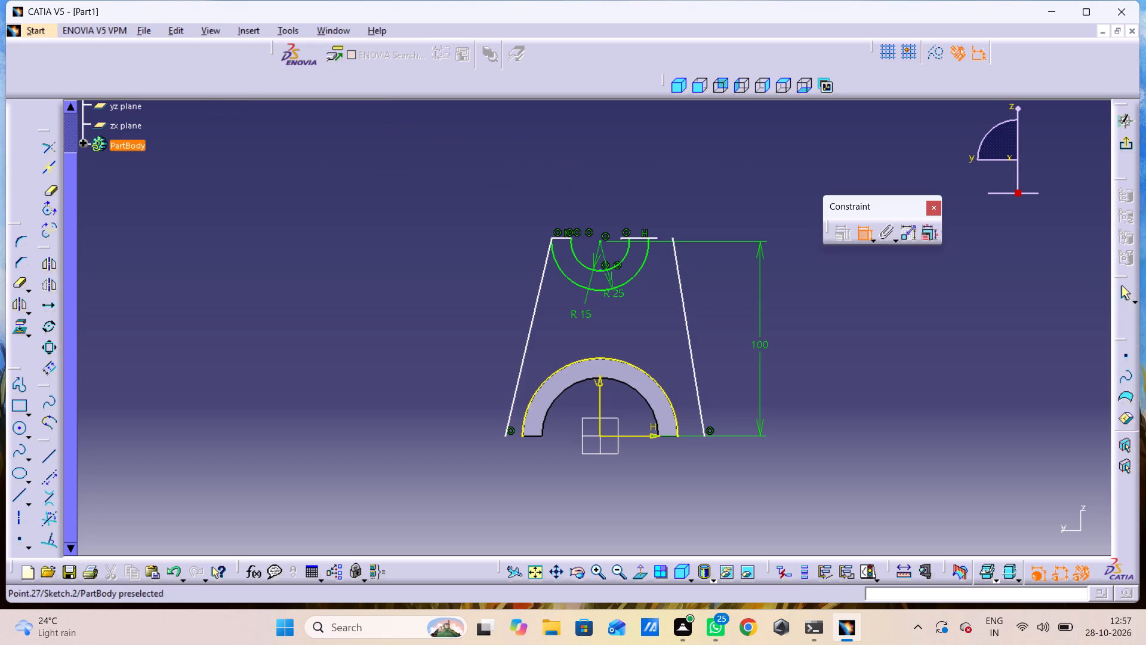
click(657, 240)
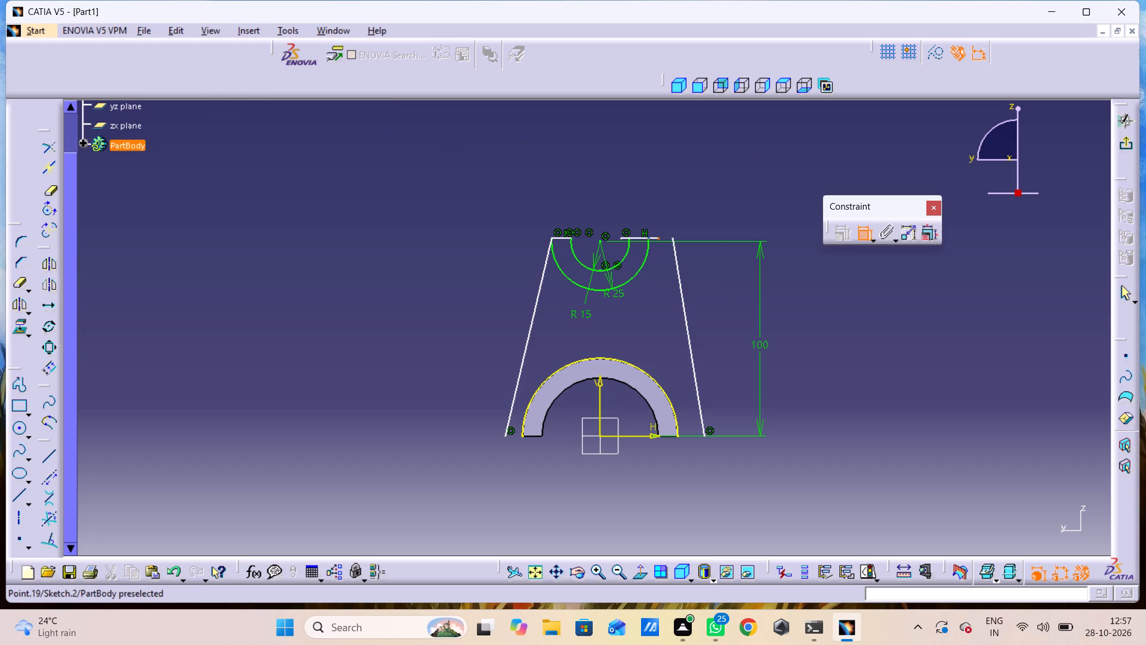
click(646, 238)
right_click(672, 183)
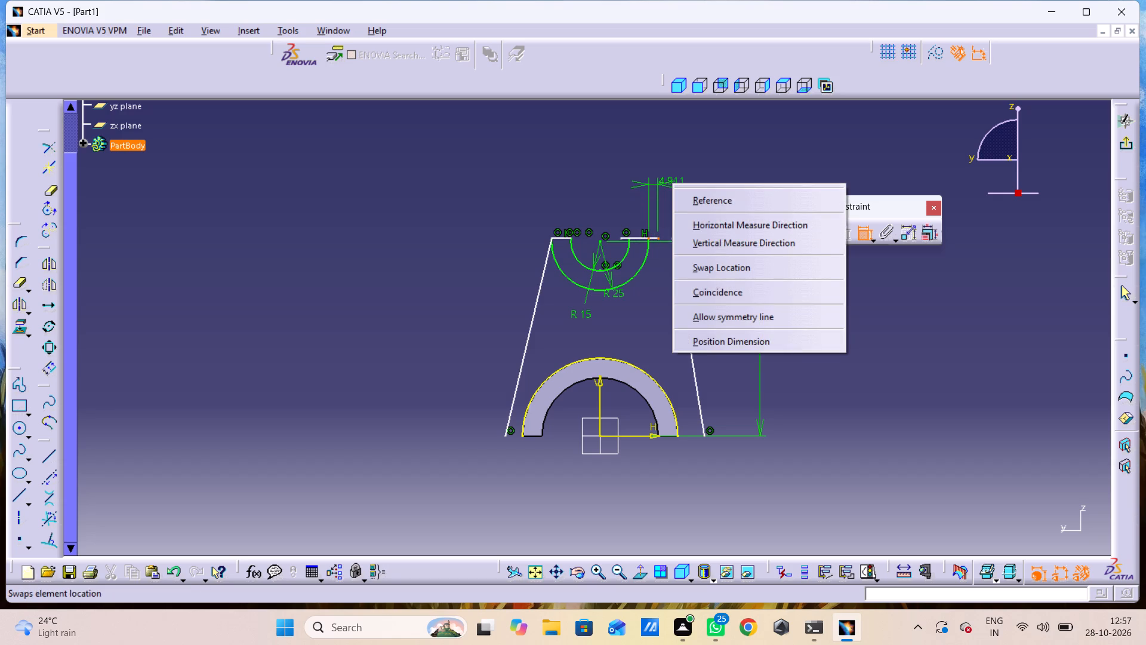
click(715, 293)
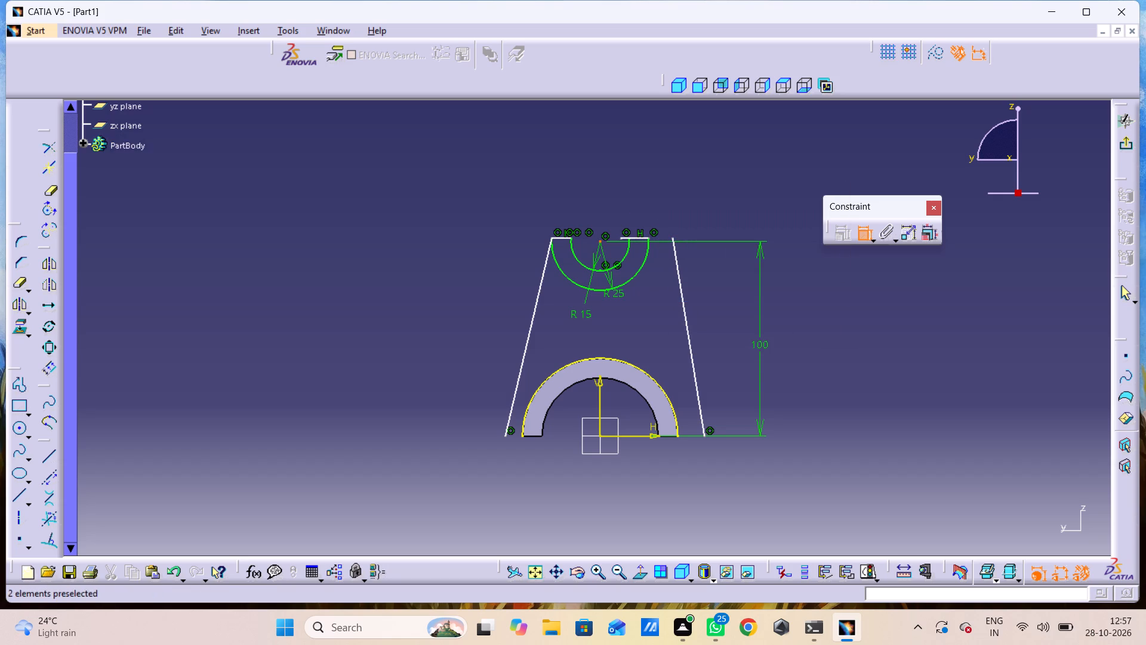
Make the inner end of the positive-side horizontal line coincident with the inner arc's endpoint.
click(629, 241)
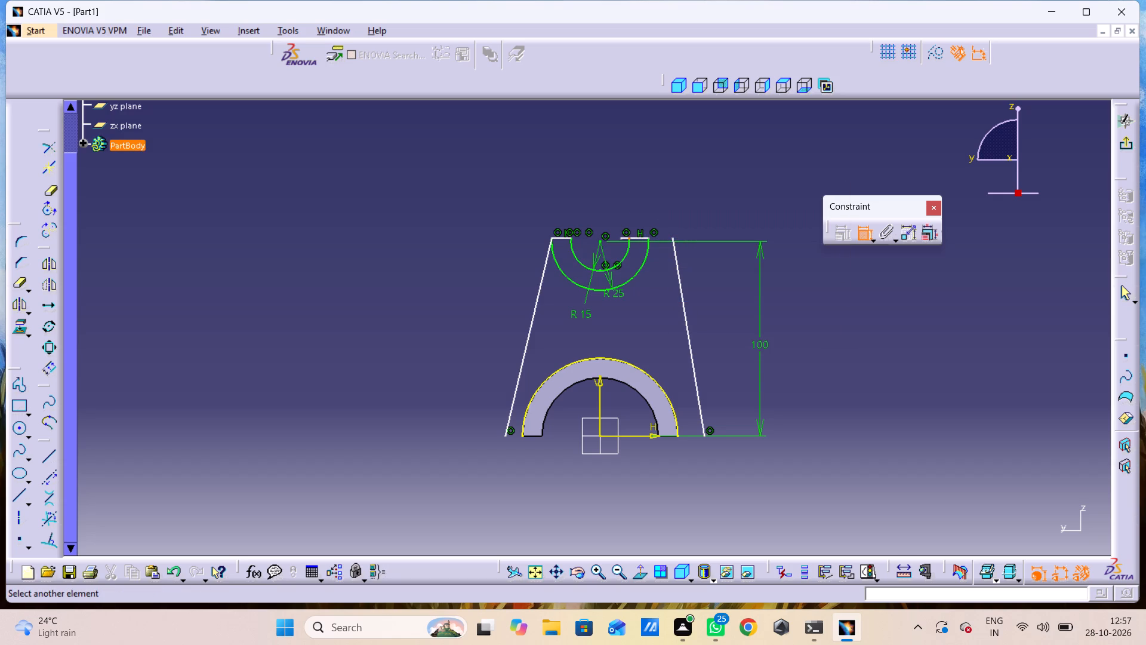
click(618, 236)
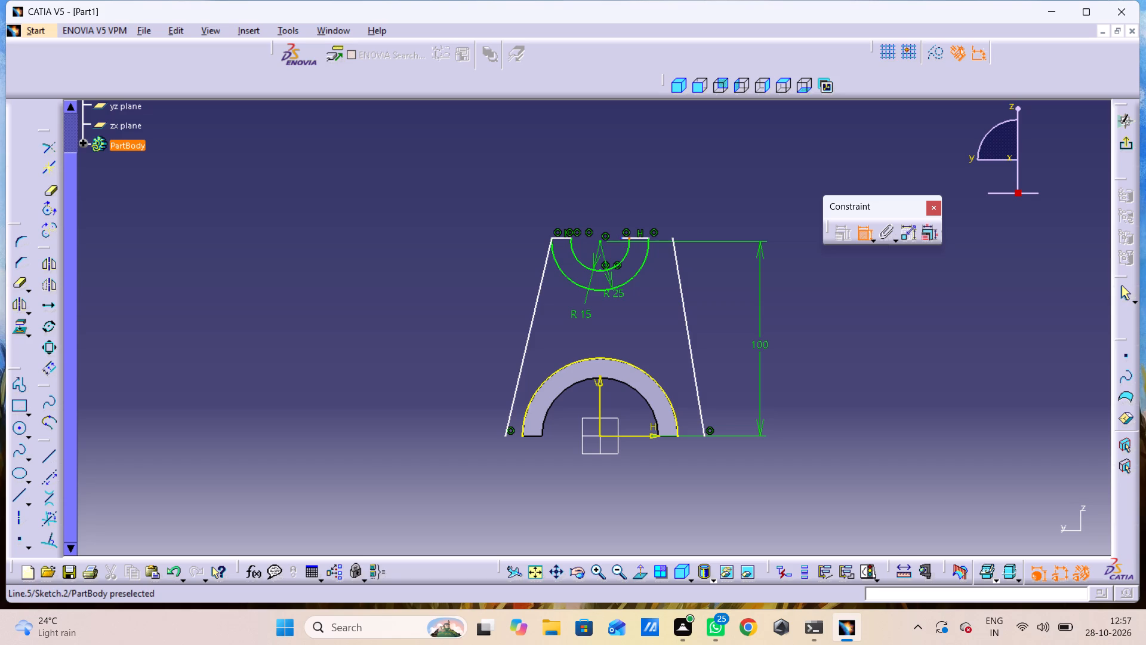
click(620, 238)
right_click(665, 179)
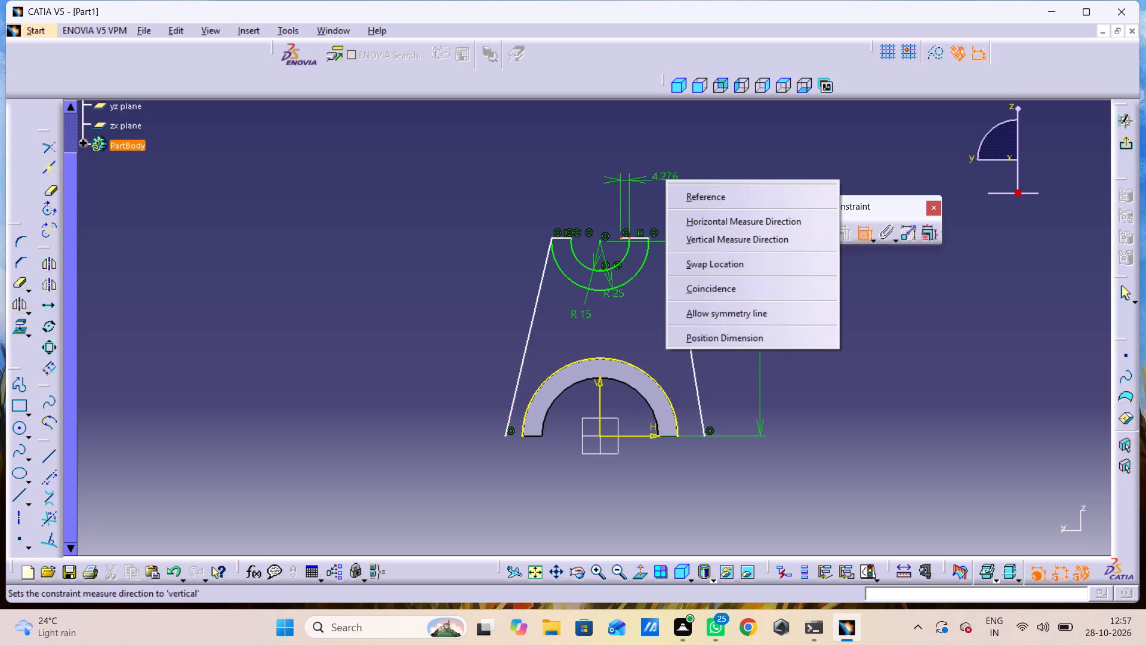
click(694, 284)
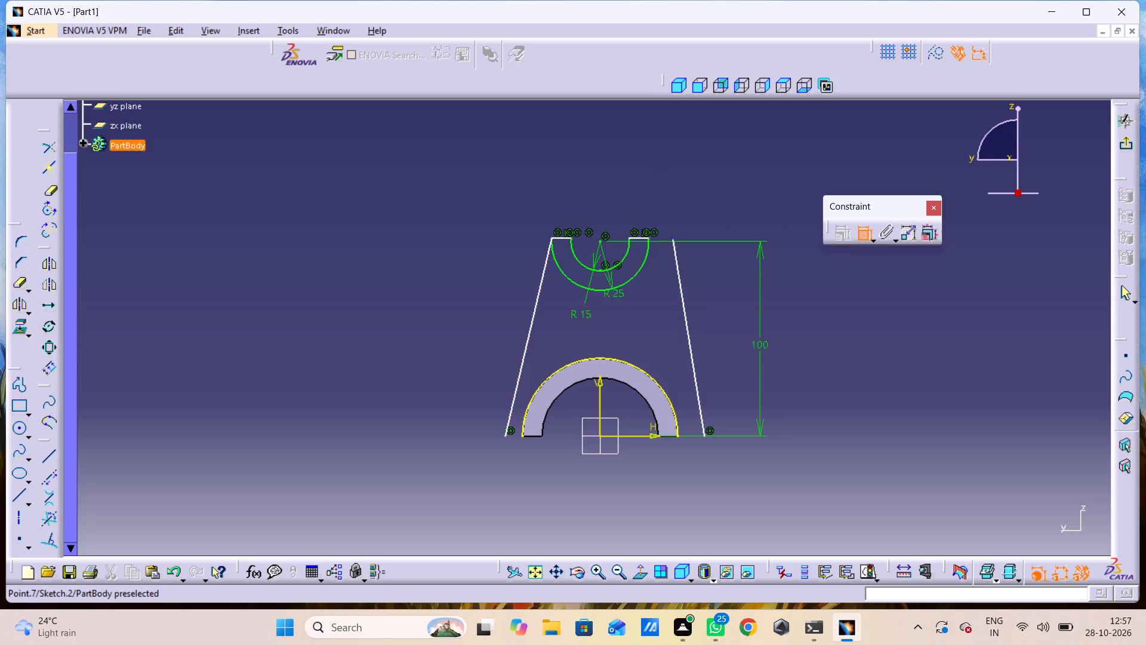
Make the upper end of the positive-side slanted line coincident with the outer arc's endpoint.
click(673, 240)
click(649, 237)
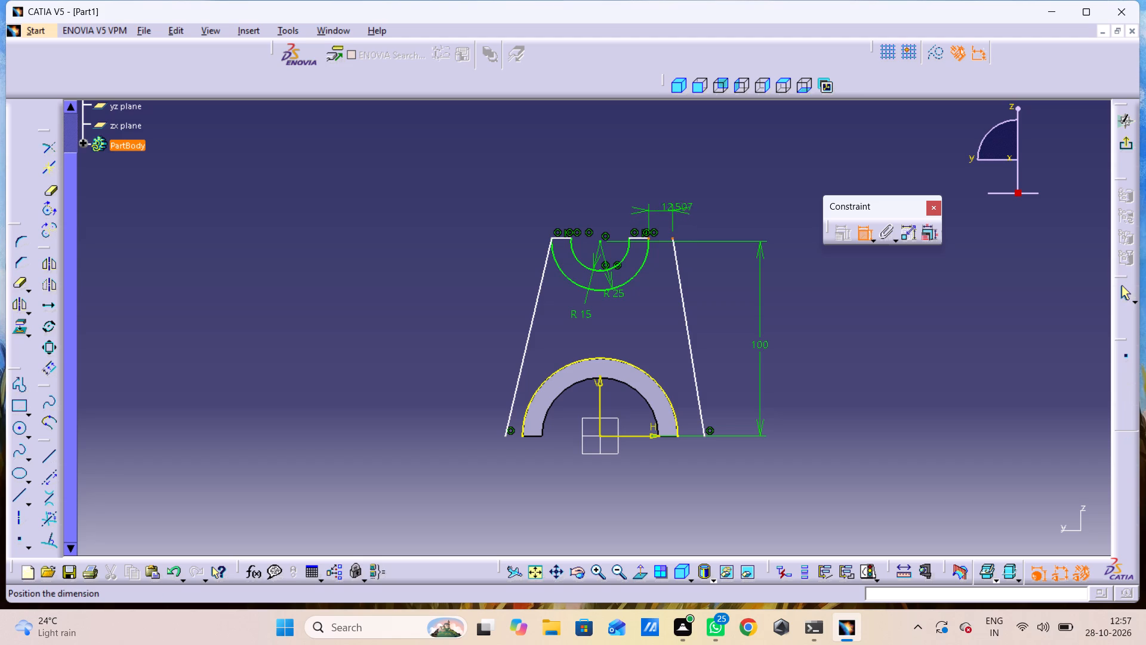
right_click(692, 199)
click(729, 305)
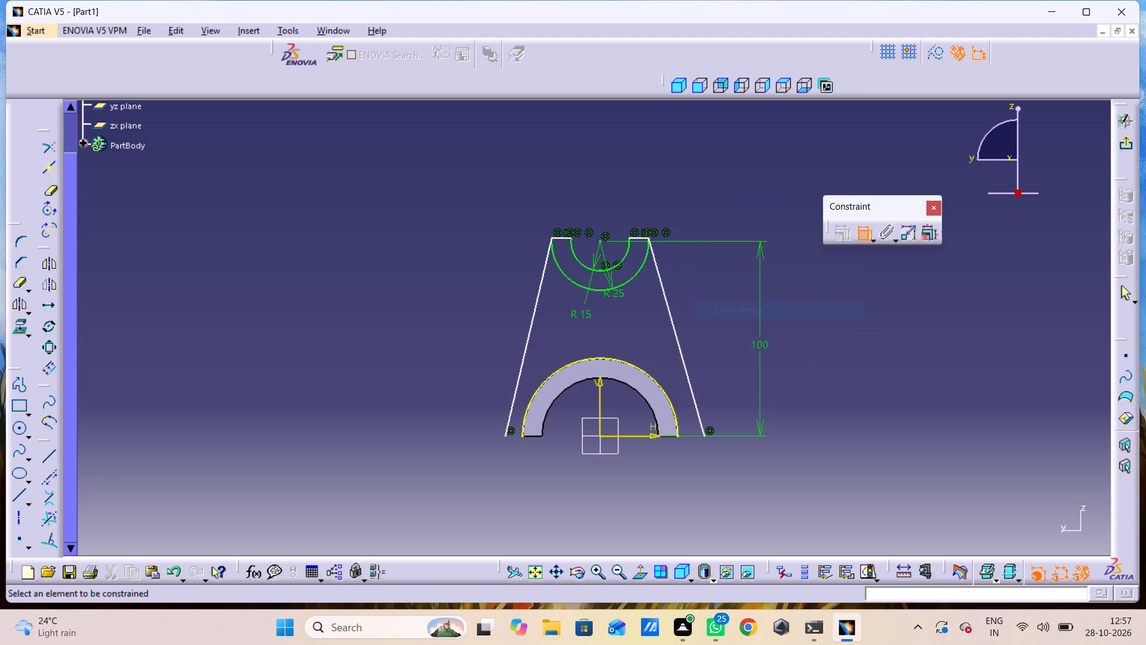
Apply a tangency constraint between the positive-side slanted line and the R 25 outer arc.
click(652, 248)
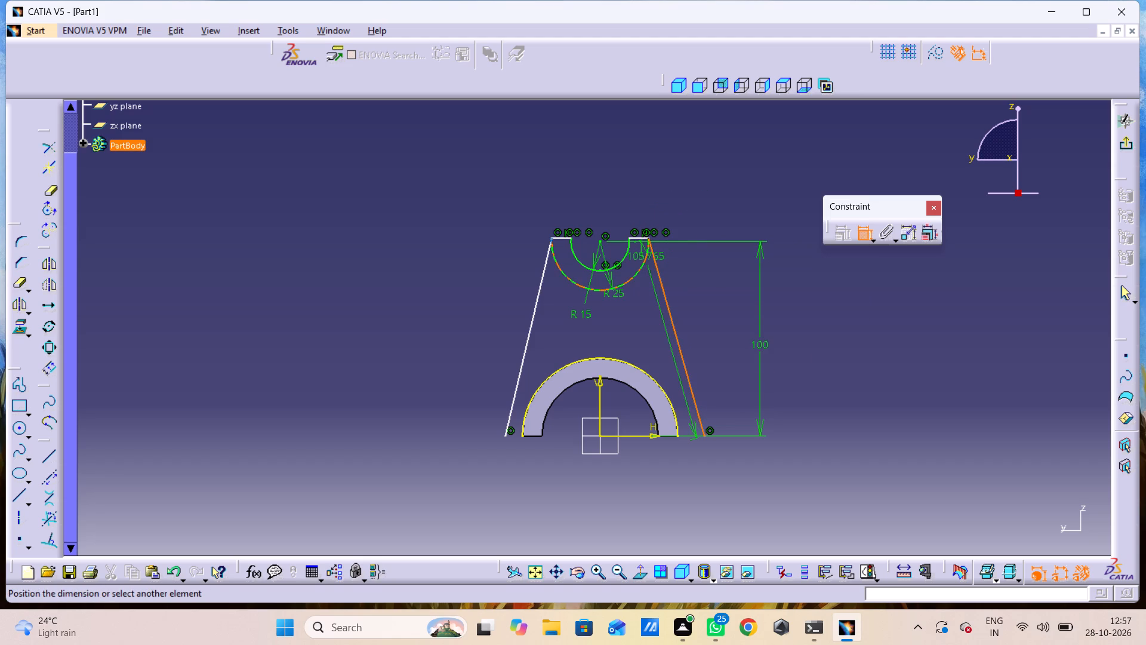
click(645, 262)
right_click(729, 212)
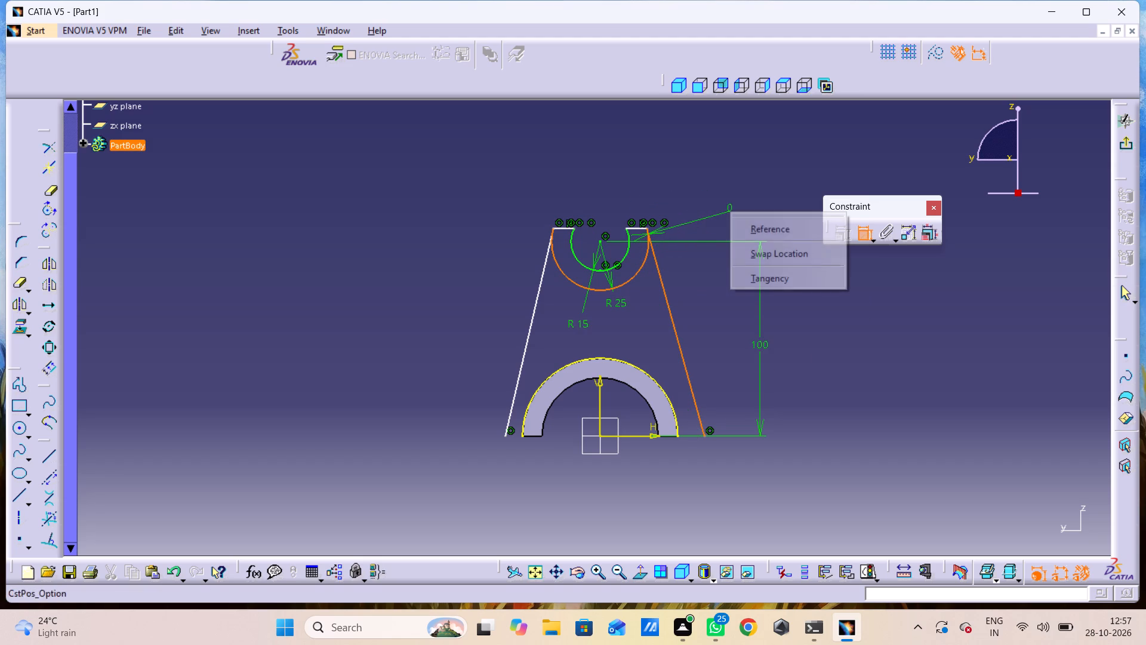
click(756, 272)
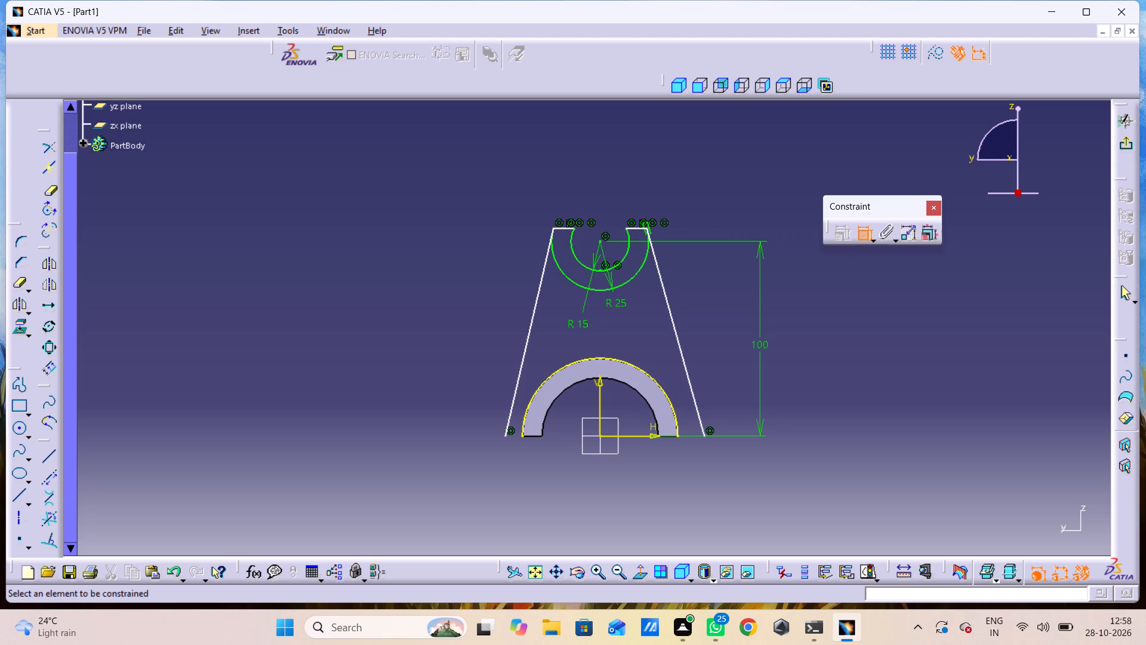
Make the lower end of the positive-side slanted line coincident with the endpoint of the half-ring's projected outer edge.
click(707, 438)
click(679, 434)
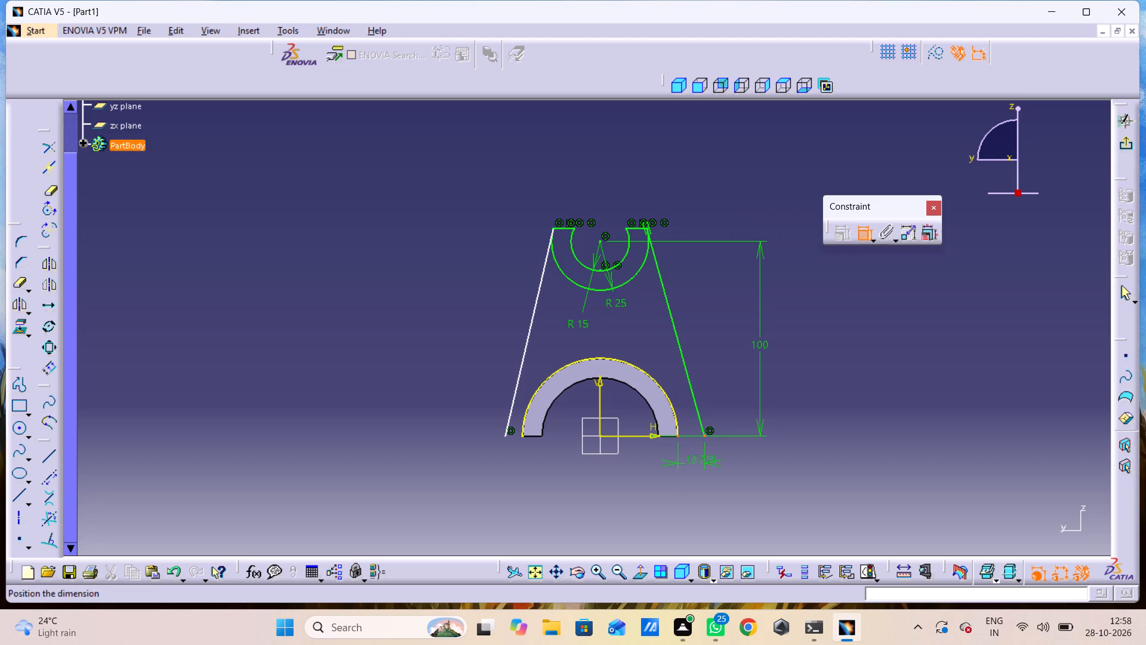
right_click(703, 483)
click(762, 413)
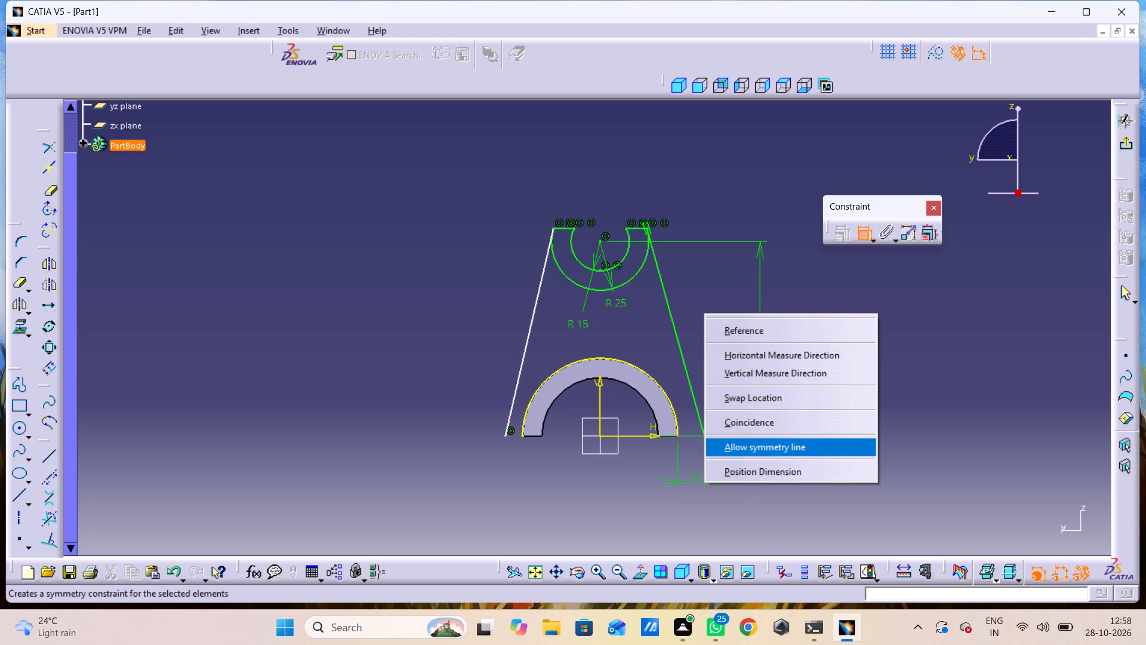
click(750, 426)
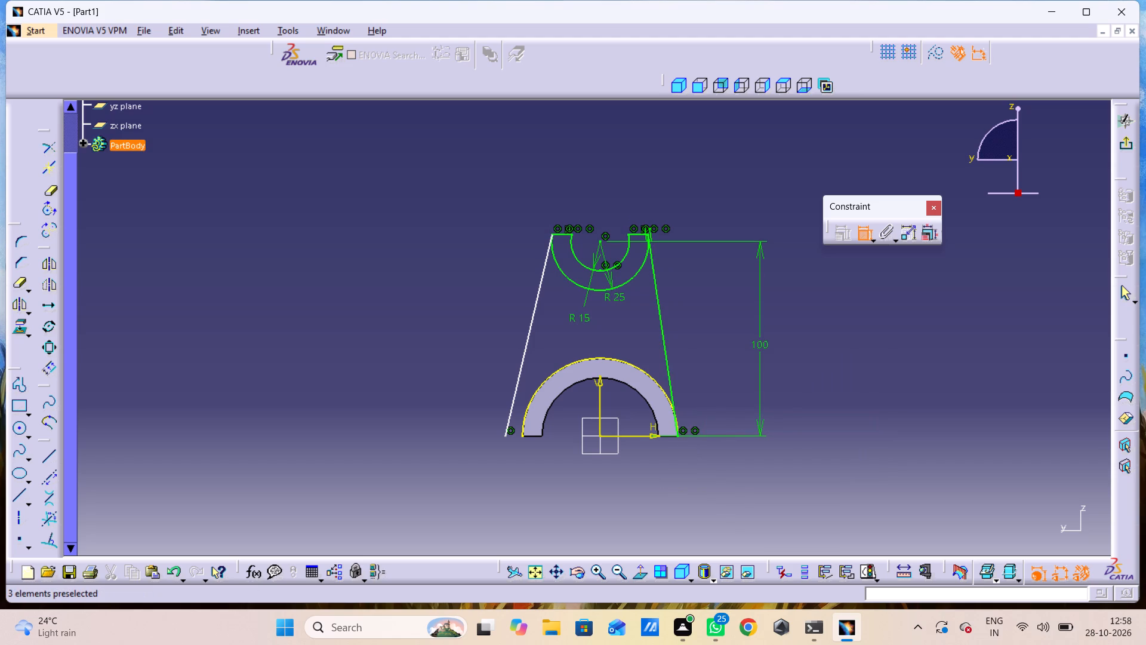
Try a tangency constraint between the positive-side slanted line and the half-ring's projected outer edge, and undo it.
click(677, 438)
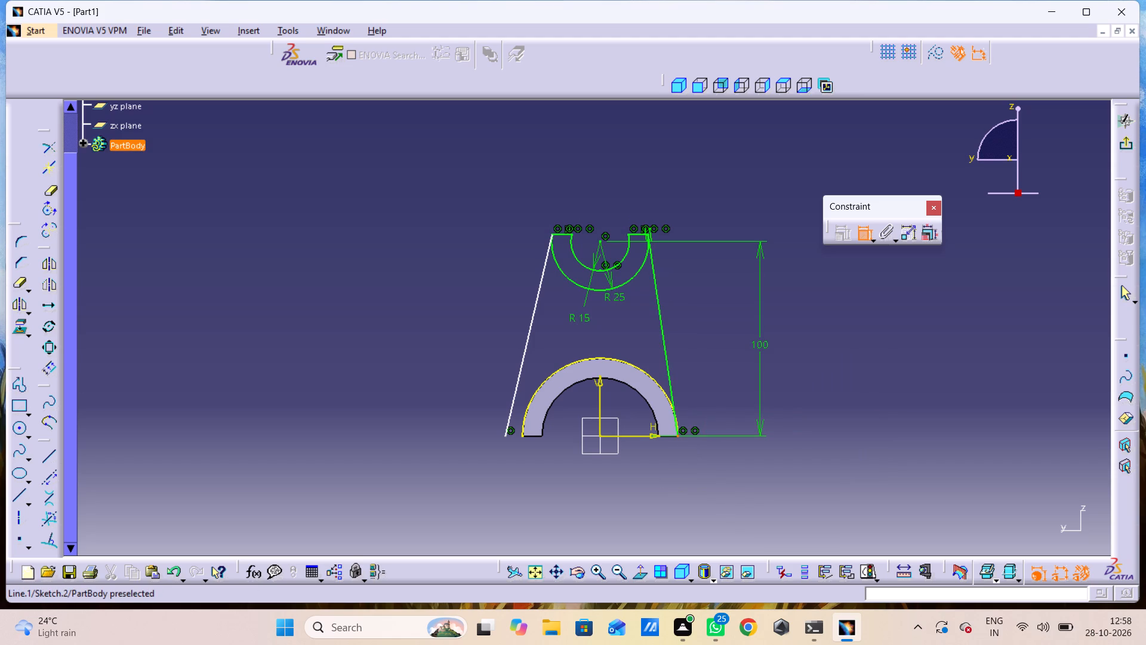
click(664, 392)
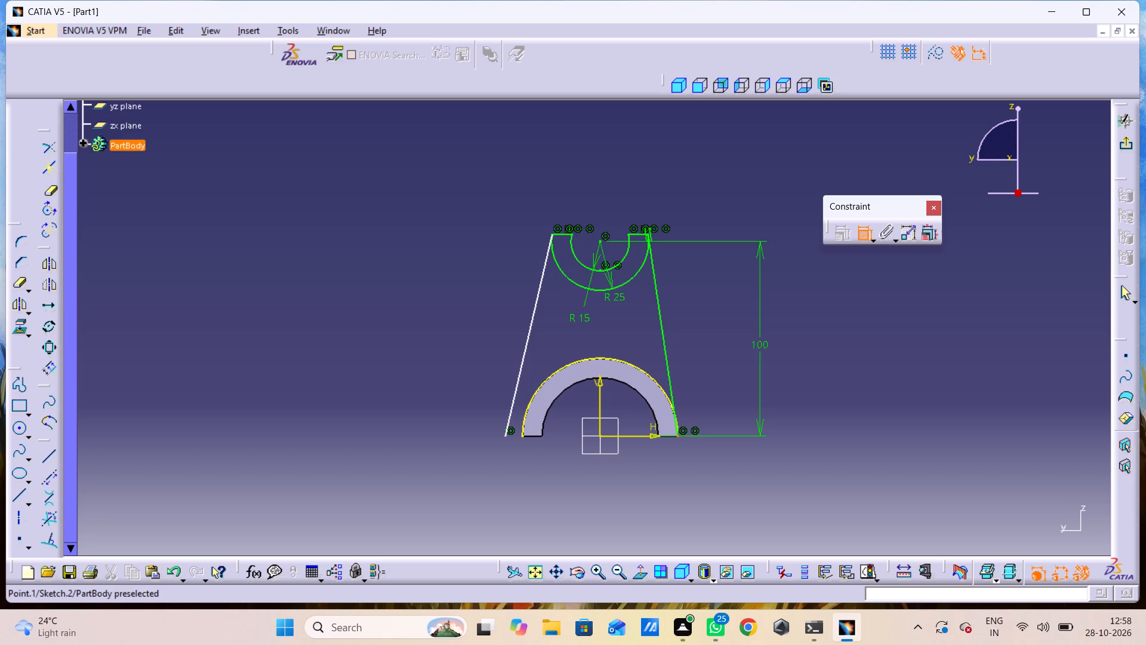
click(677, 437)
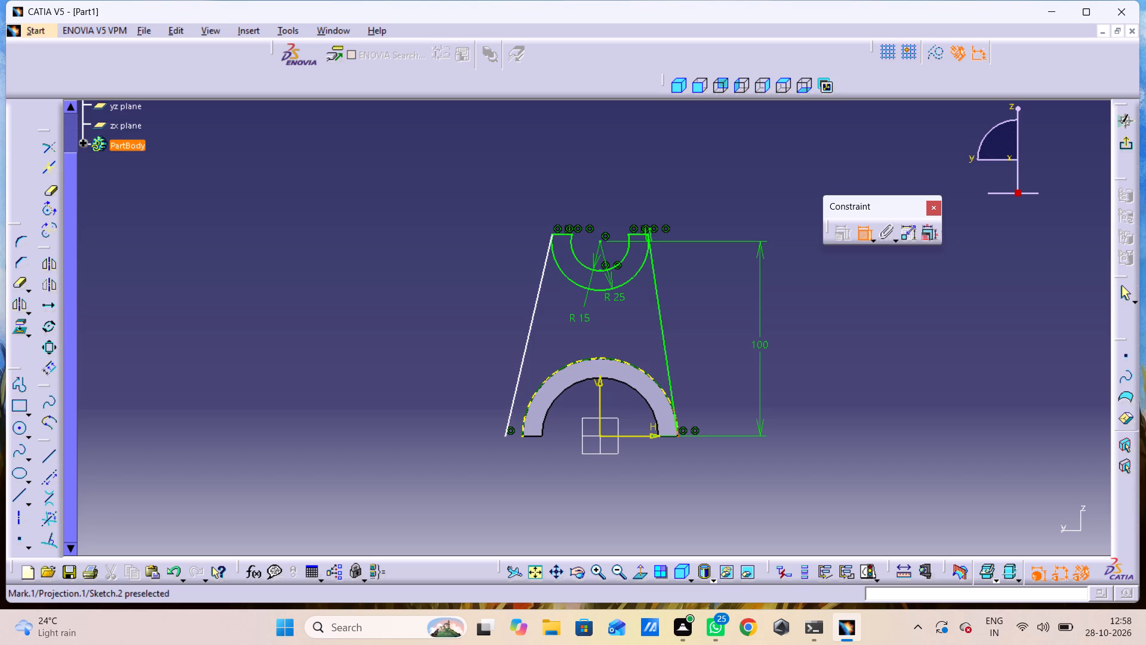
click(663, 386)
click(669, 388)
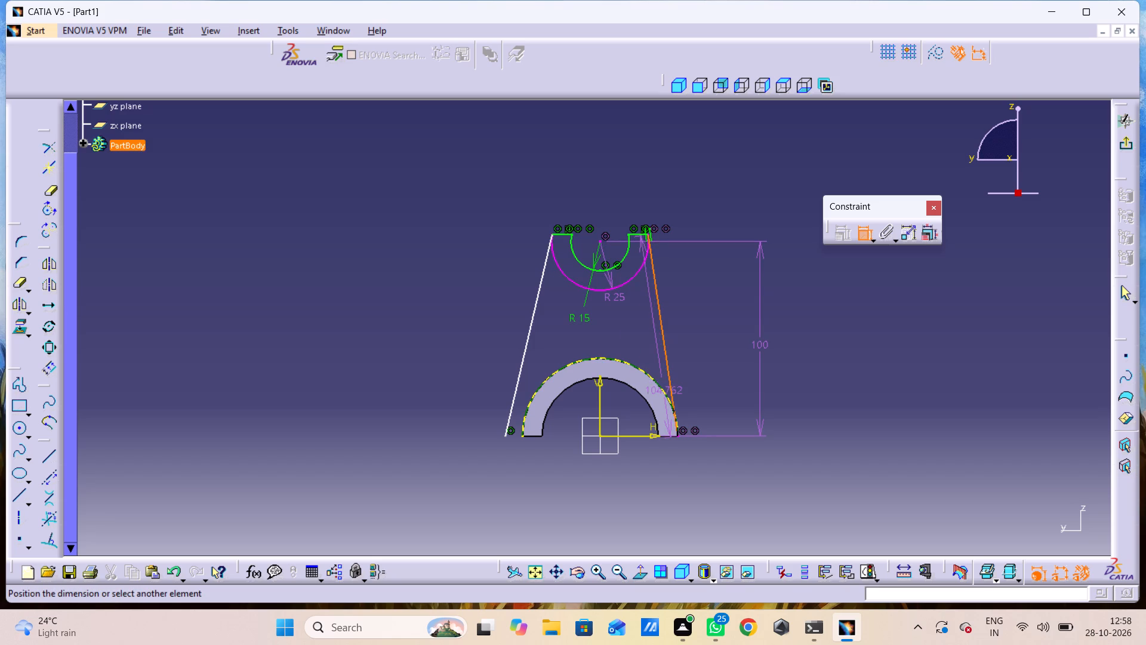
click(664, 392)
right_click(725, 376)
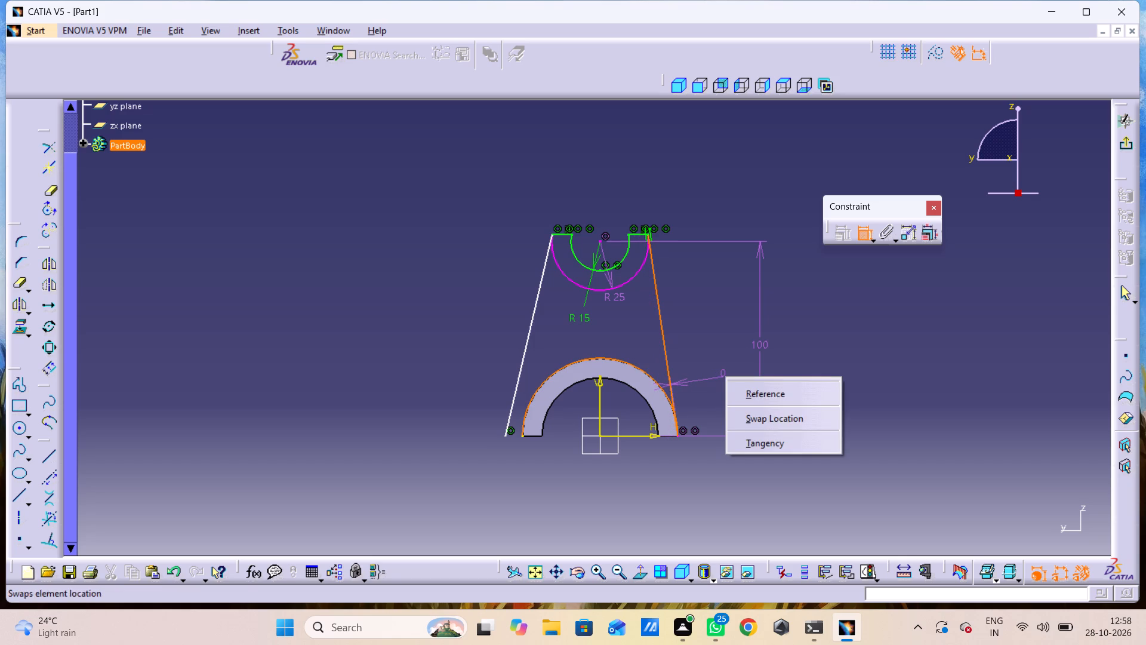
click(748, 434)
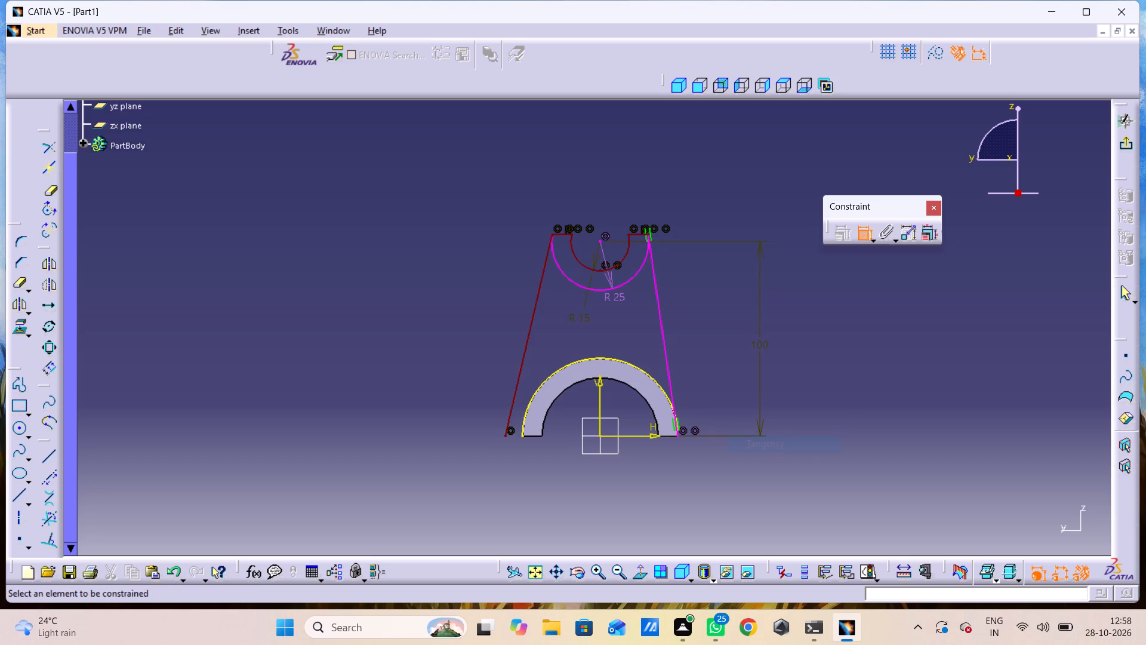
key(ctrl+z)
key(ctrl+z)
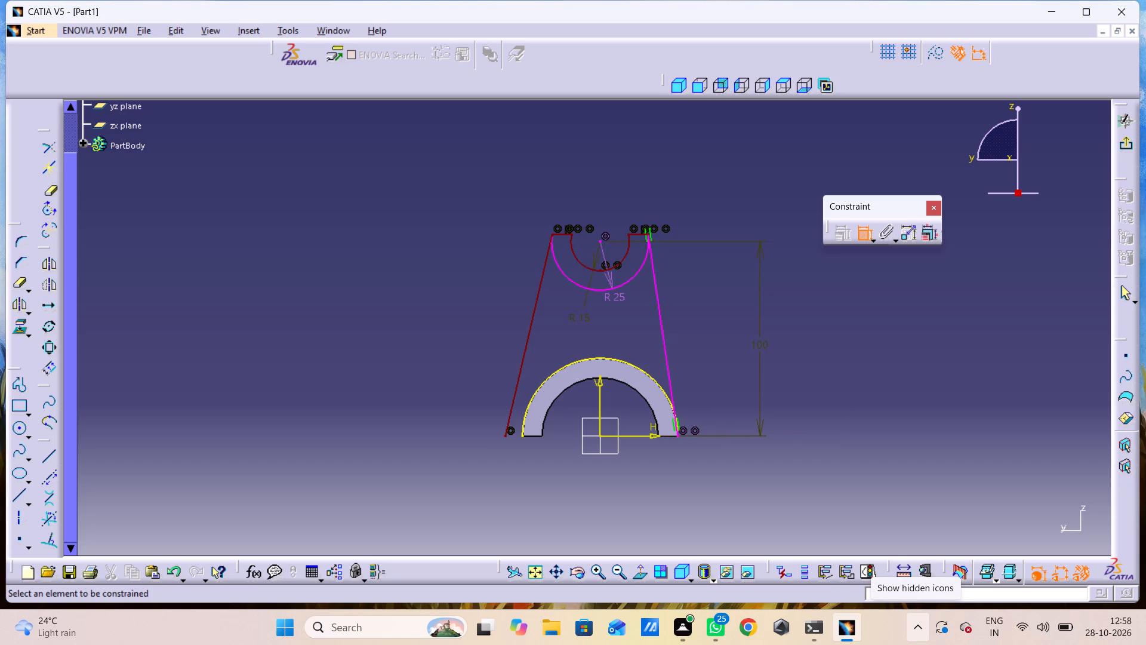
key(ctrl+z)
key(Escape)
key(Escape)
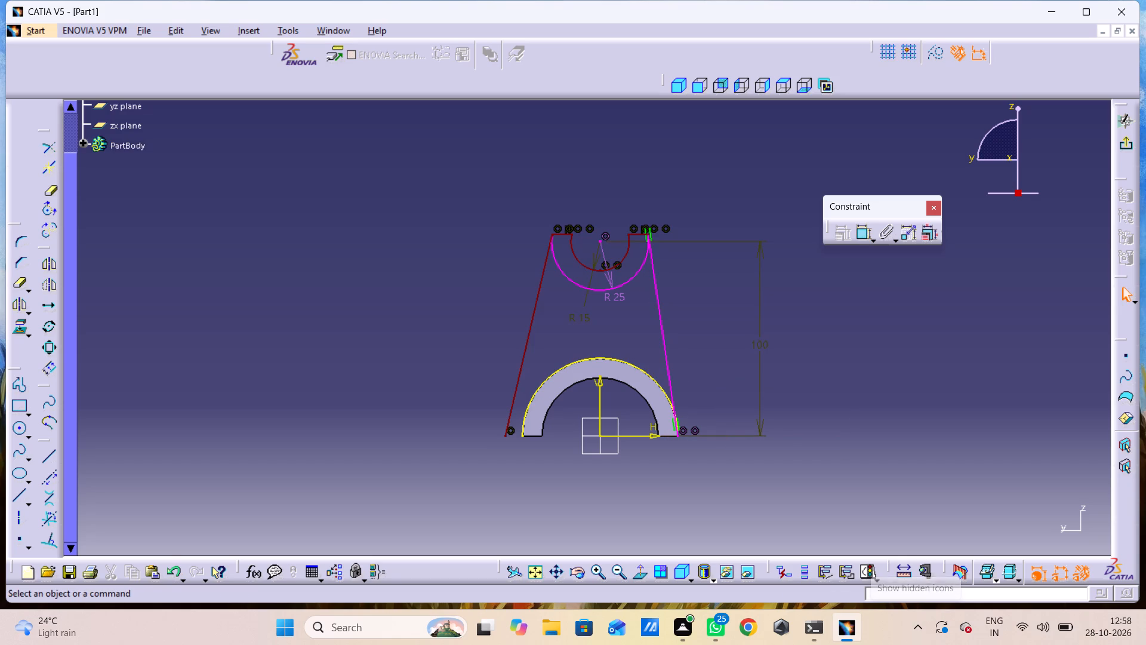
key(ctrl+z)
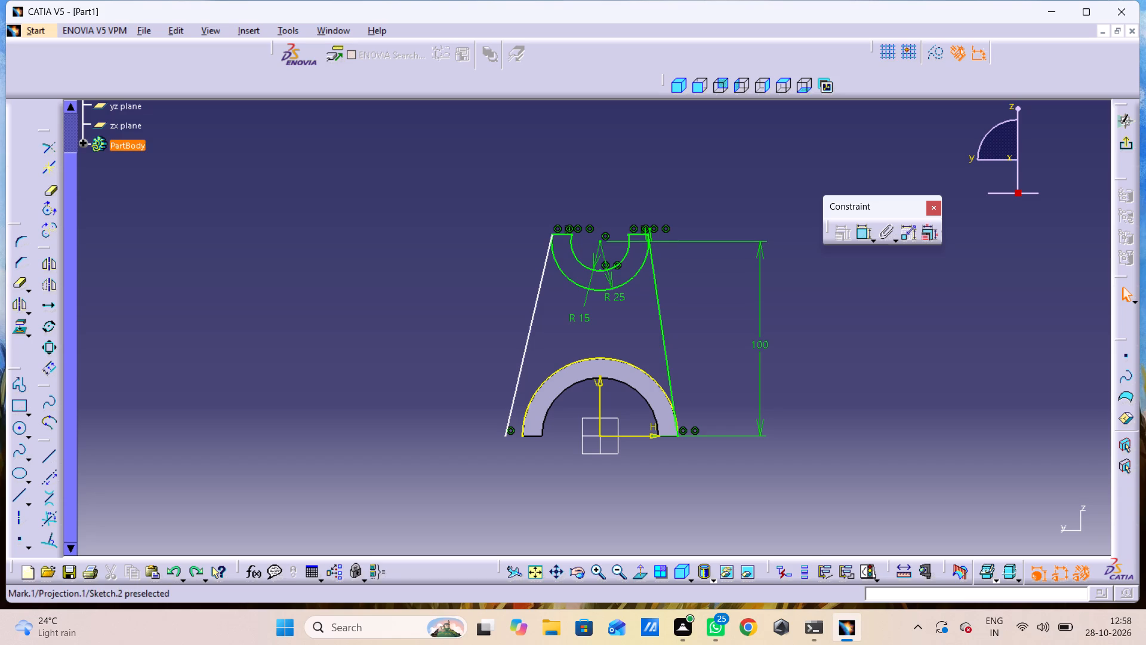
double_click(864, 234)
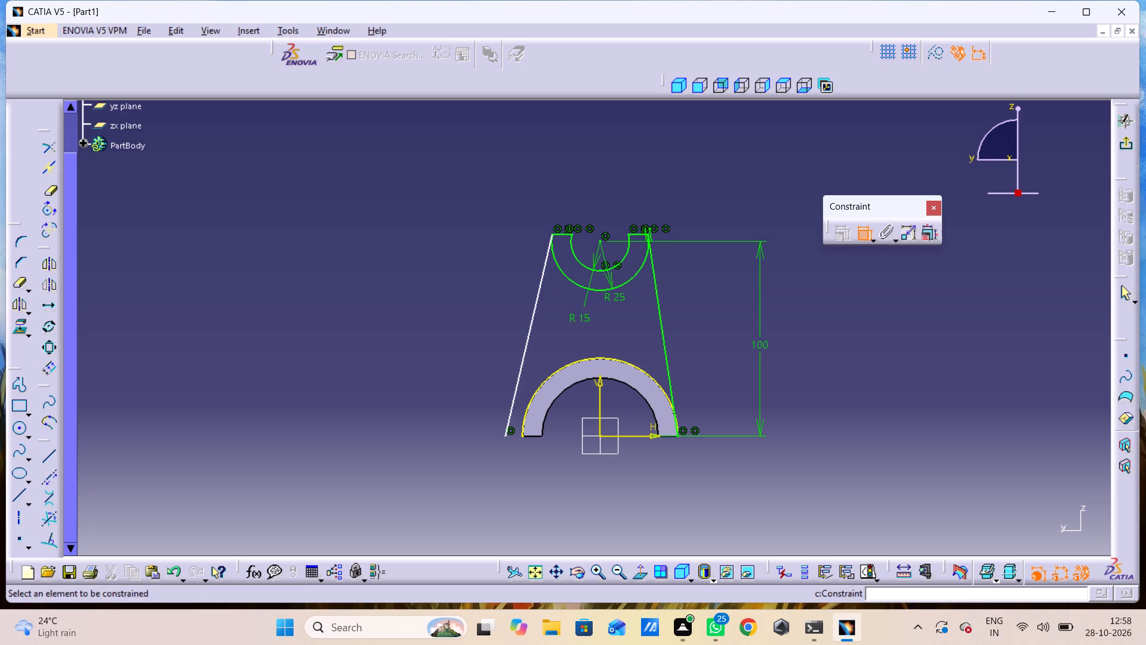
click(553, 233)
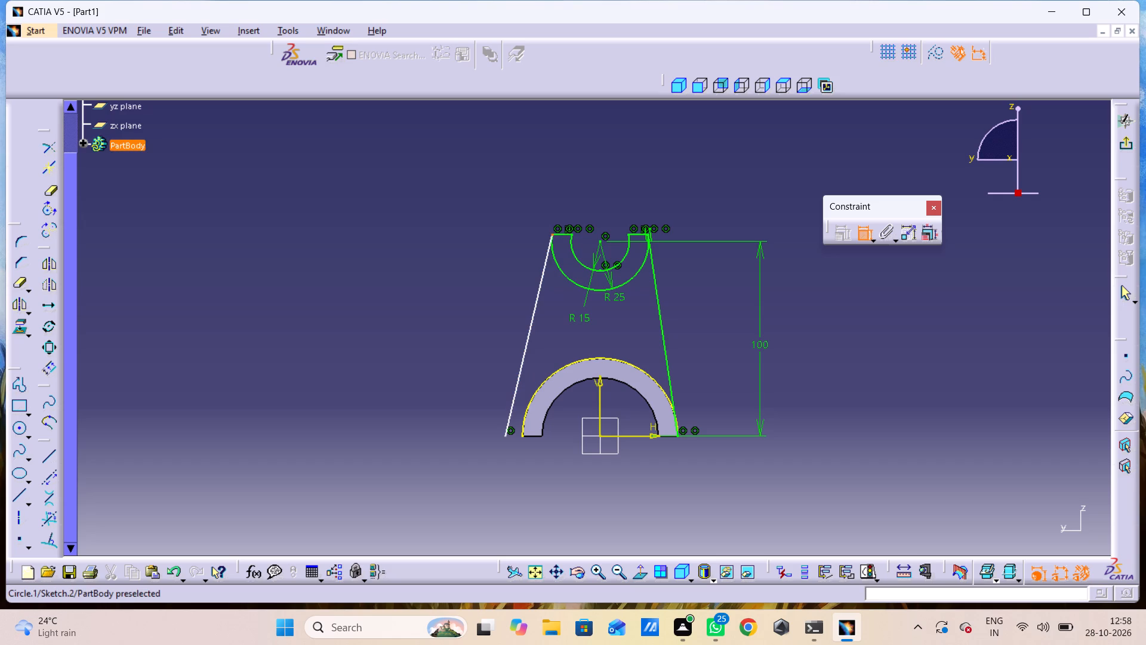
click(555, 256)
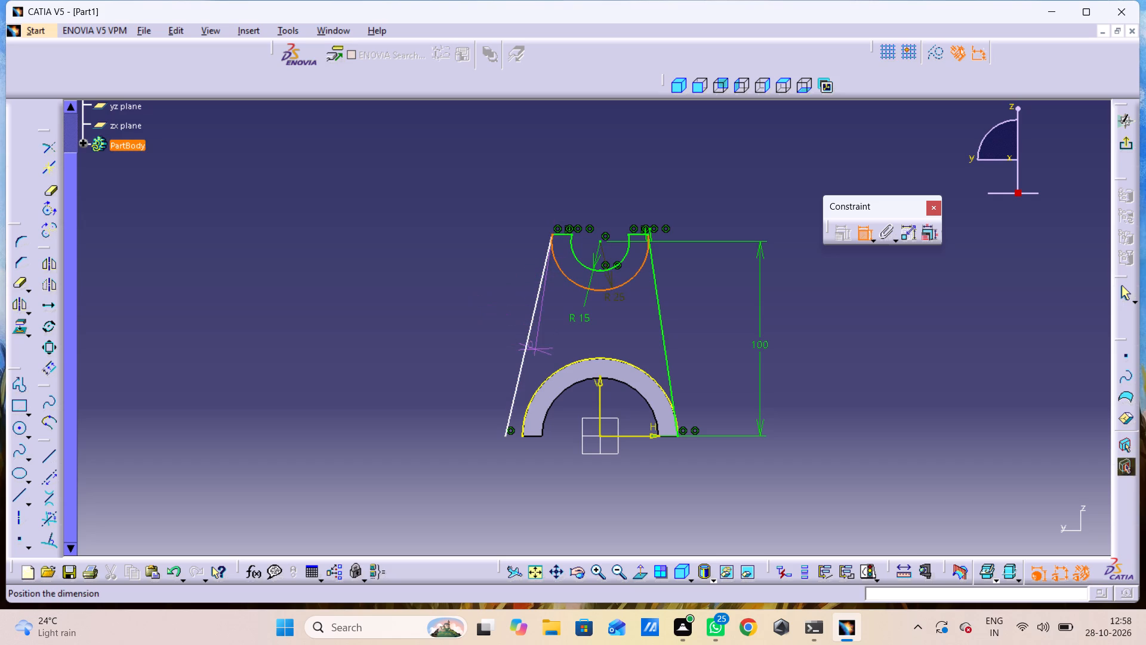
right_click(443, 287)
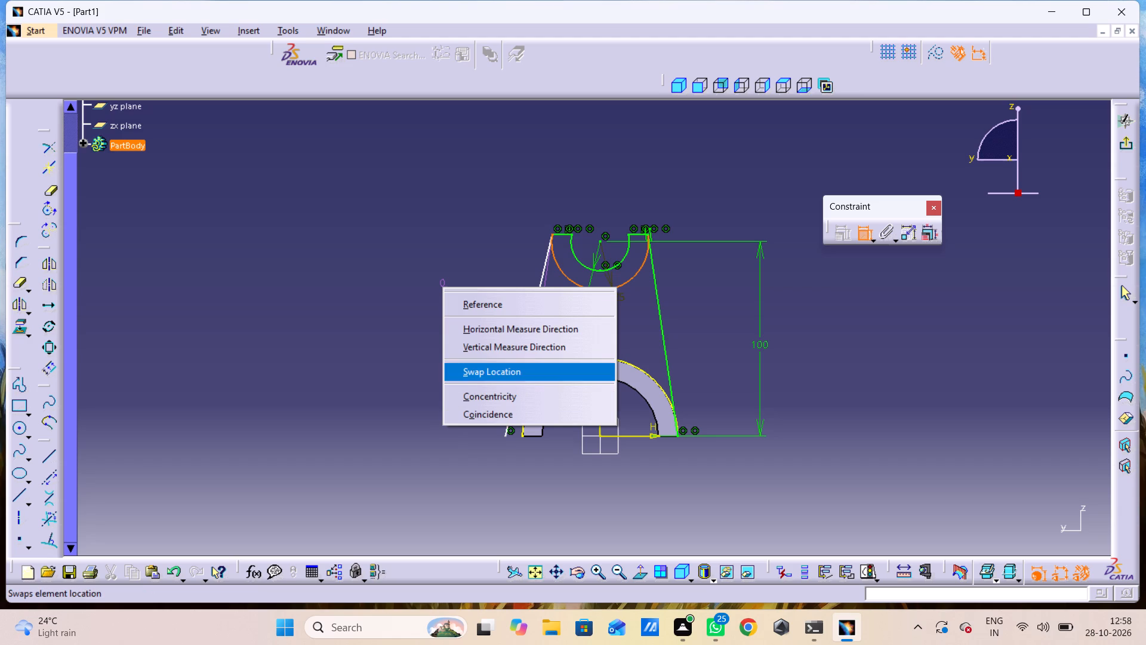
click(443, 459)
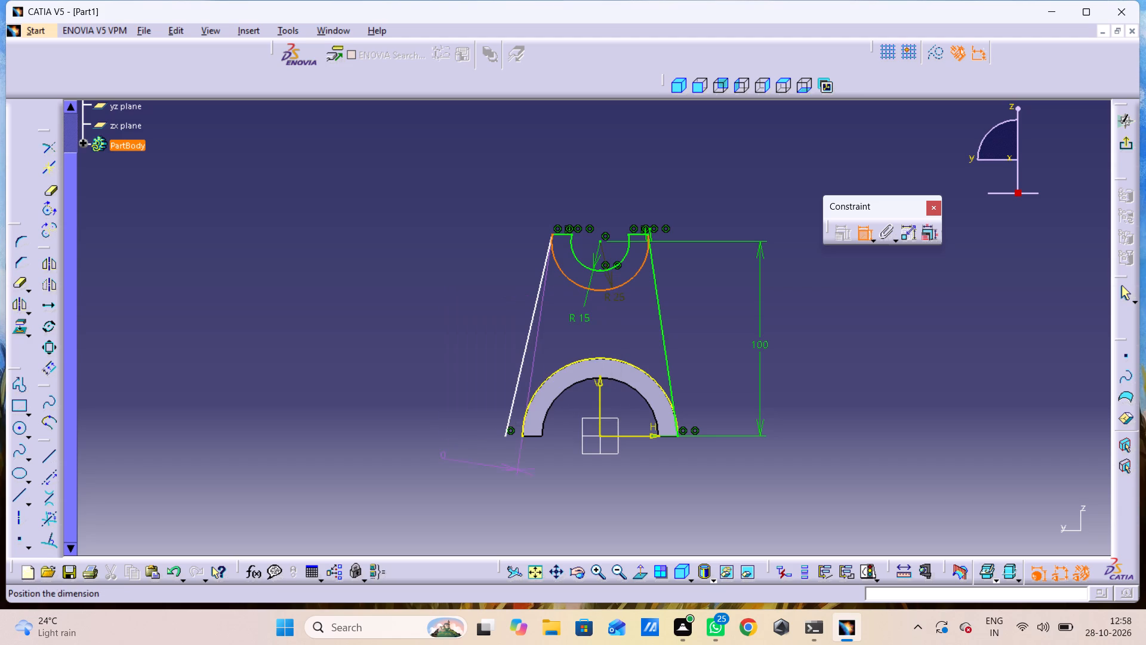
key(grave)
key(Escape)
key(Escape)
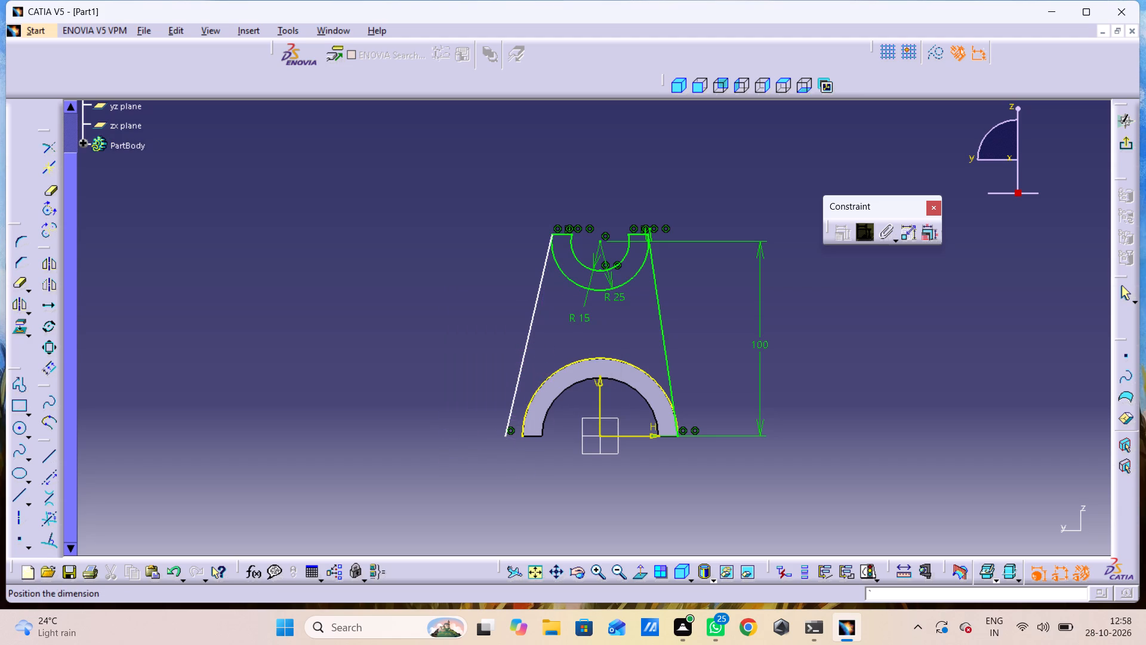
Apply a tangency constraint between the negative-side slanted line and the R 25 outer arc.
double_click(862, 228)
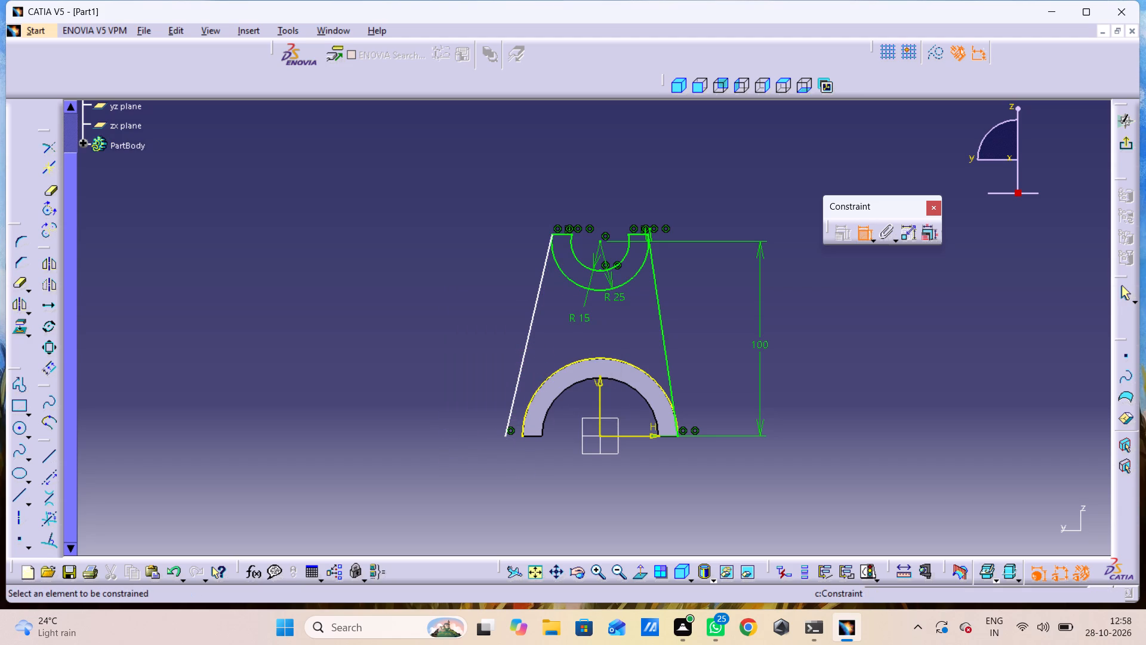
click(546, 260)
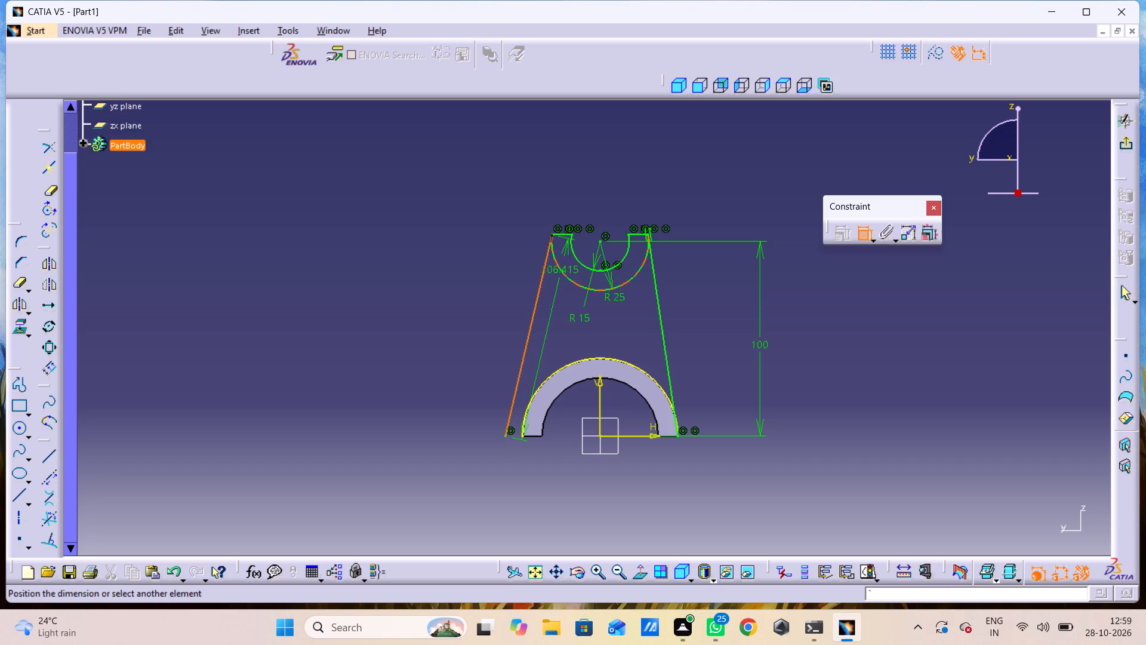
click(563, 274)
right_click(489, 291)
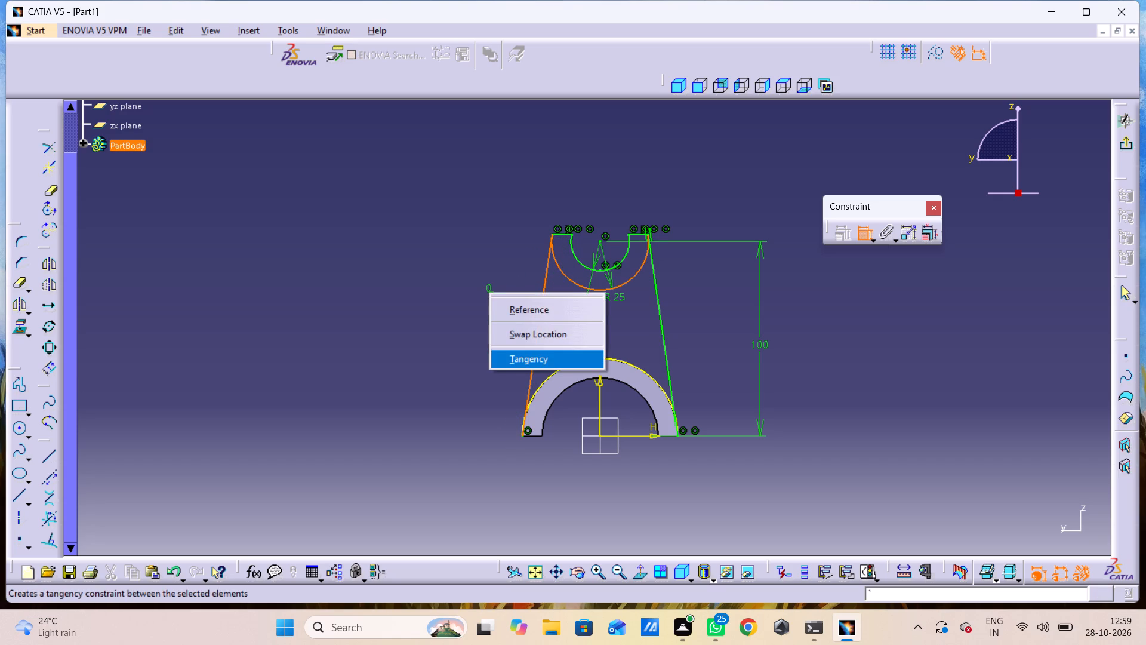
click(523, 364)
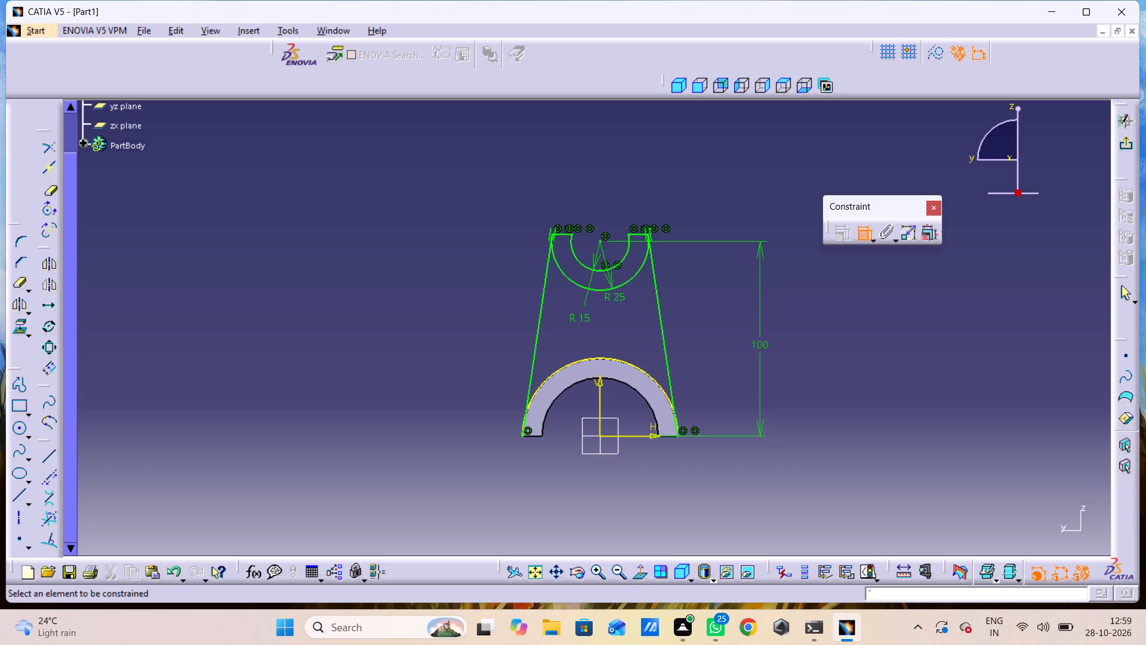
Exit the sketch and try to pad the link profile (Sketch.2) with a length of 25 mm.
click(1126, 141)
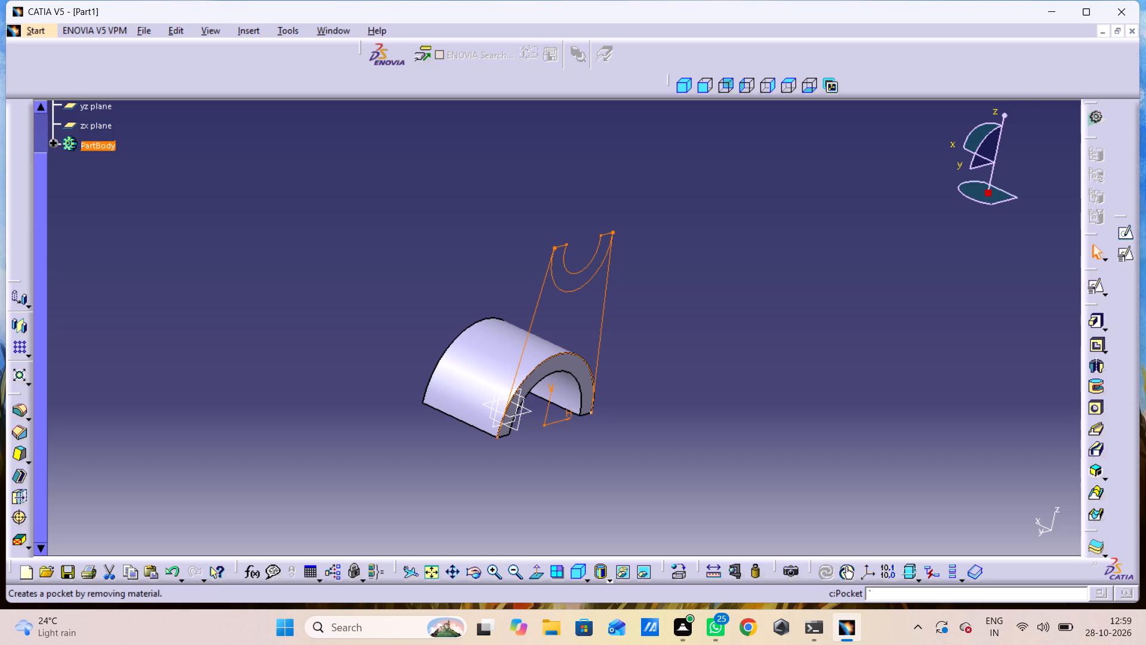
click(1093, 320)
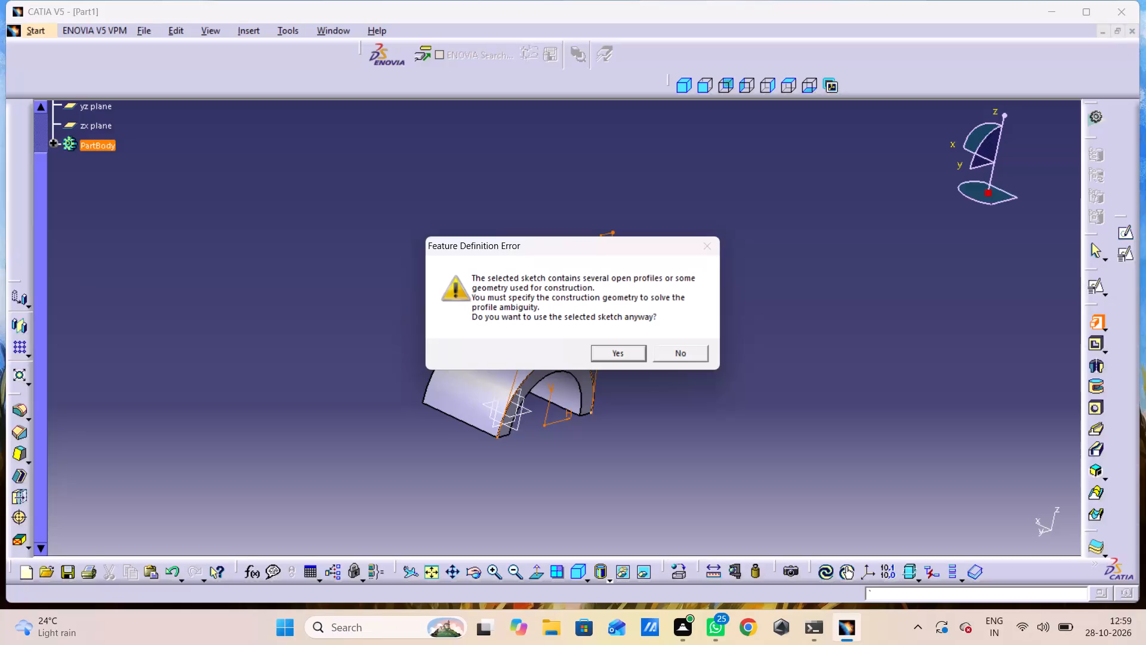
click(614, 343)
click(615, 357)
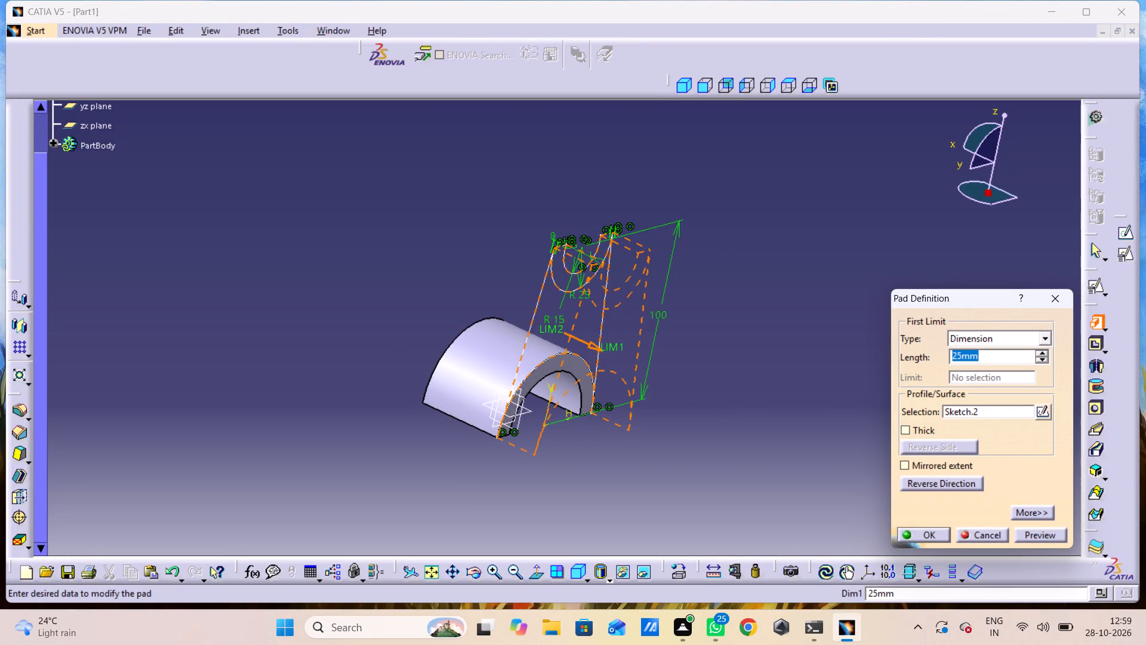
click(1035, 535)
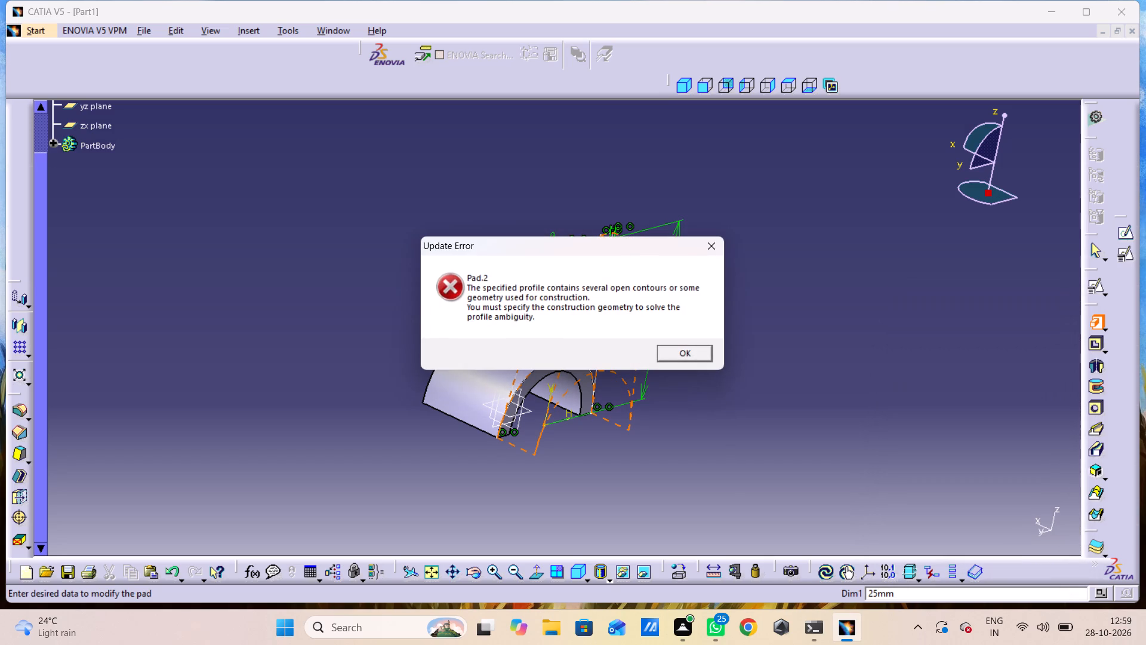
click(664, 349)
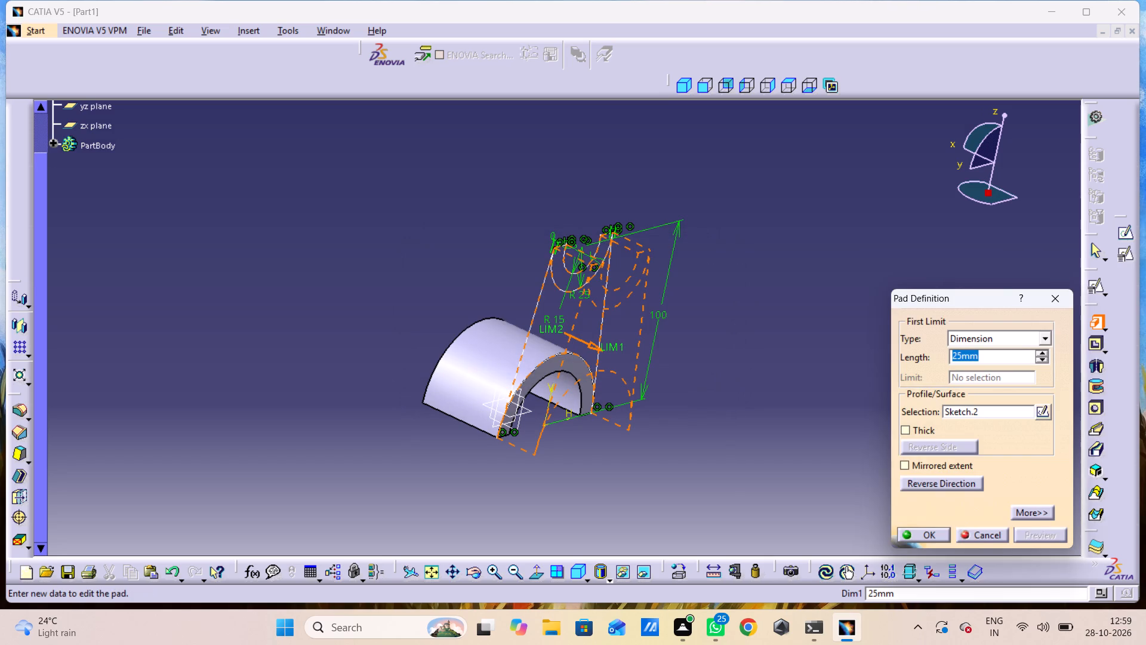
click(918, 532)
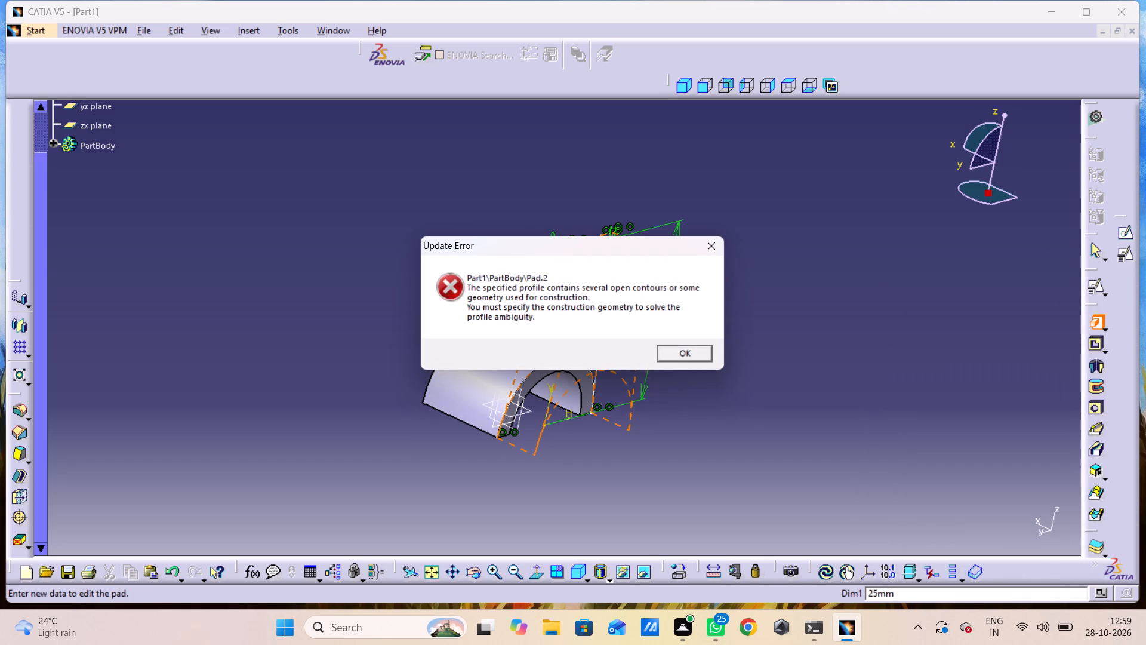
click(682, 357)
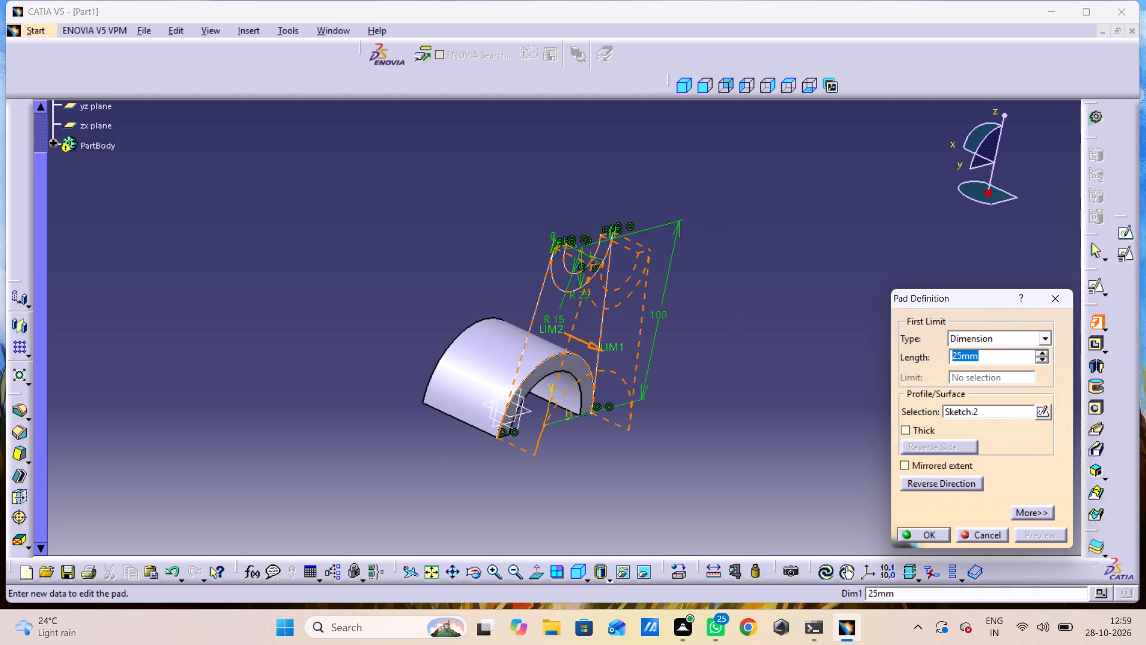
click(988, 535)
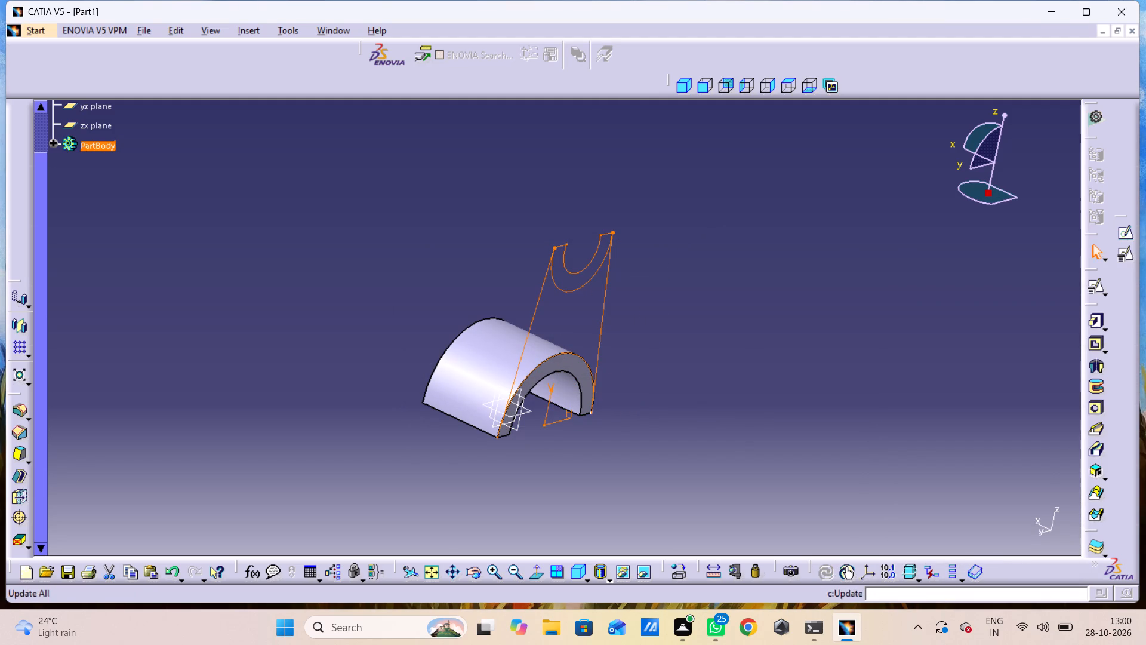
Reopen the link profile sketch and Quick Trim the half-ring's projected outer edge below its intersection with the positive-side slanted line.
shift+middle_drag(825, 557, 904, 551)
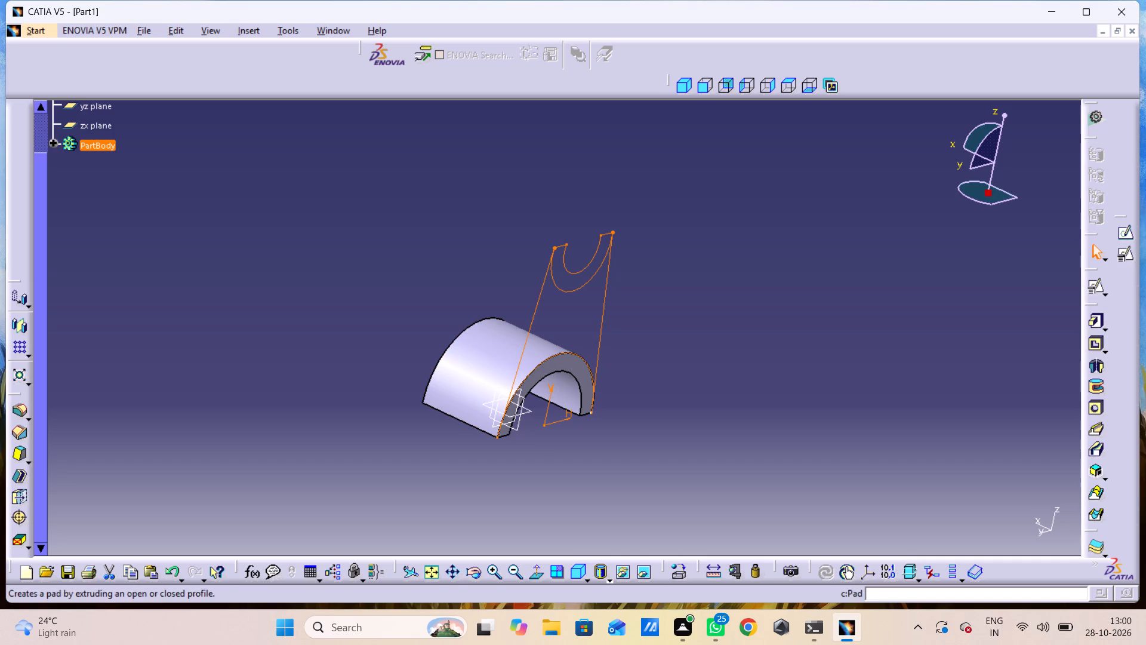
click(1127, 254)
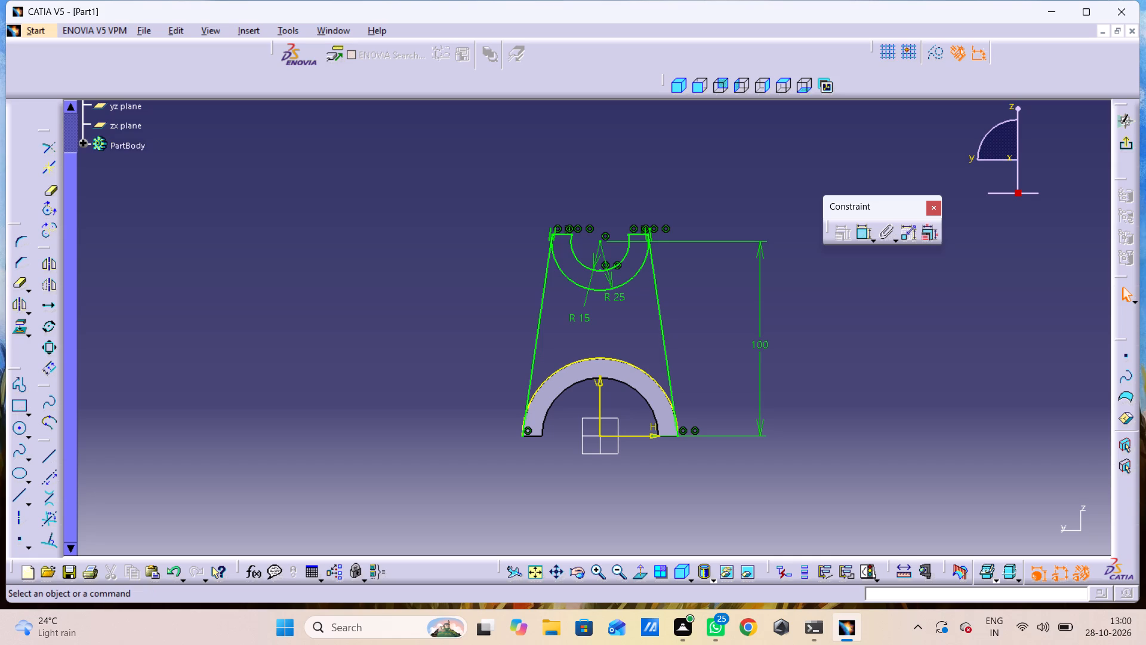
ctrl+middle_drag(677, 377, 667, 261)
middle_drag(680, 465, 621, 261)
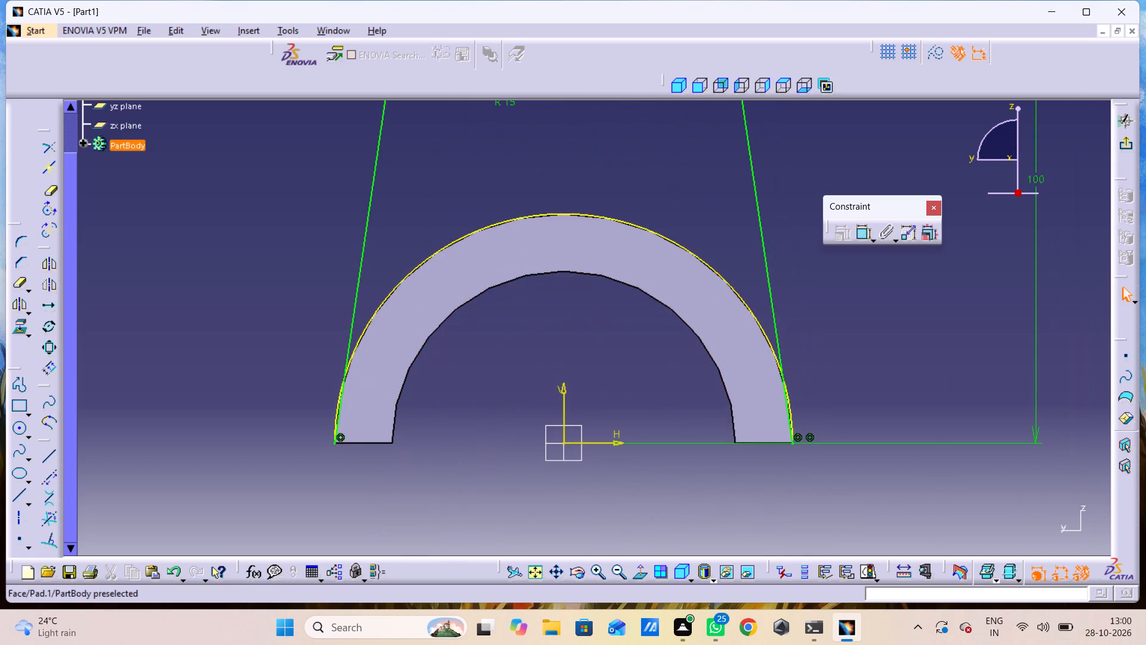
ctrl+middle_drag(824, 410, 811, 368)
middle_drag(796, 414, 757, 361)
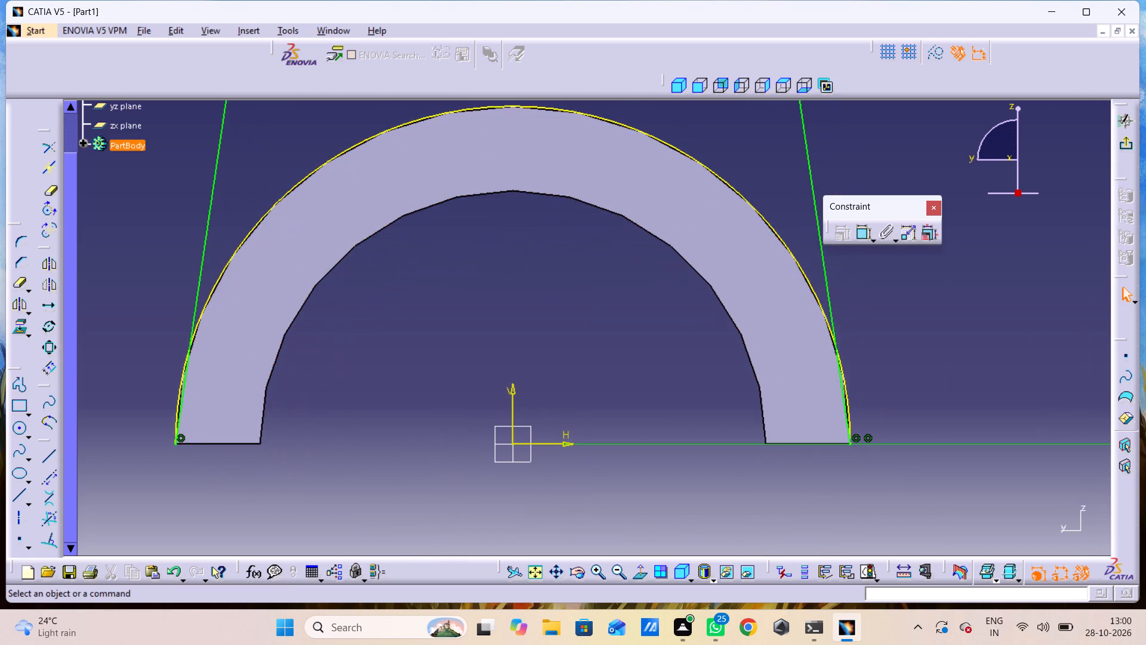
ctrl+middle_drag(864, 349, 860, 322)
ctrl+middle_click(860, 322)
middle_drag(857, 370, 683, 390)
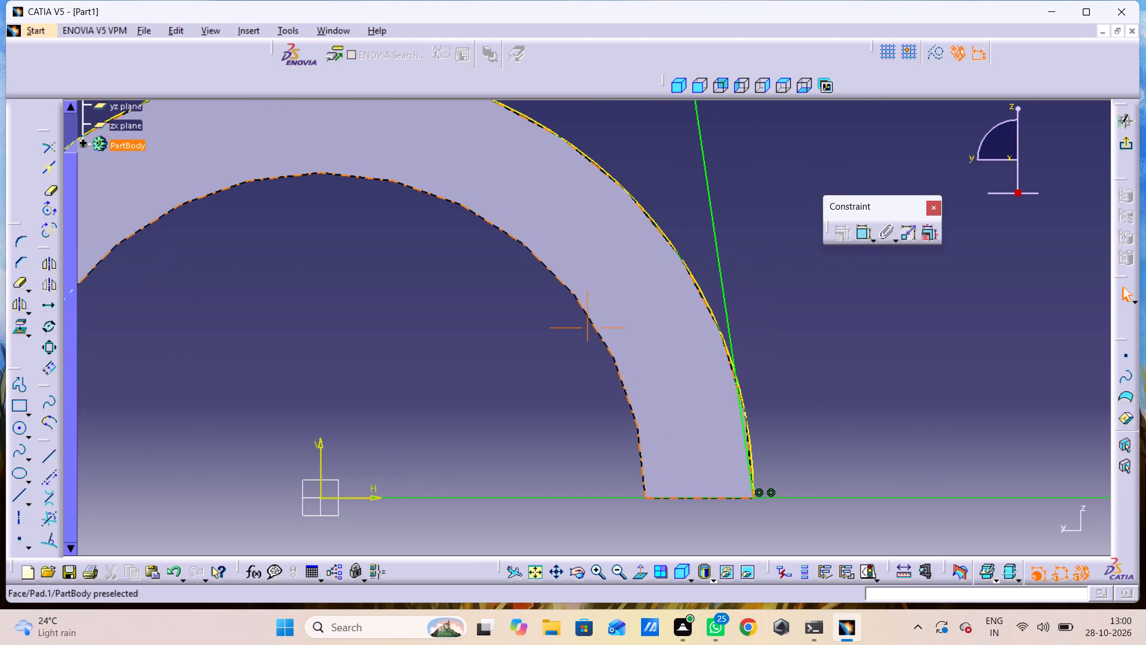
click(27, 291)
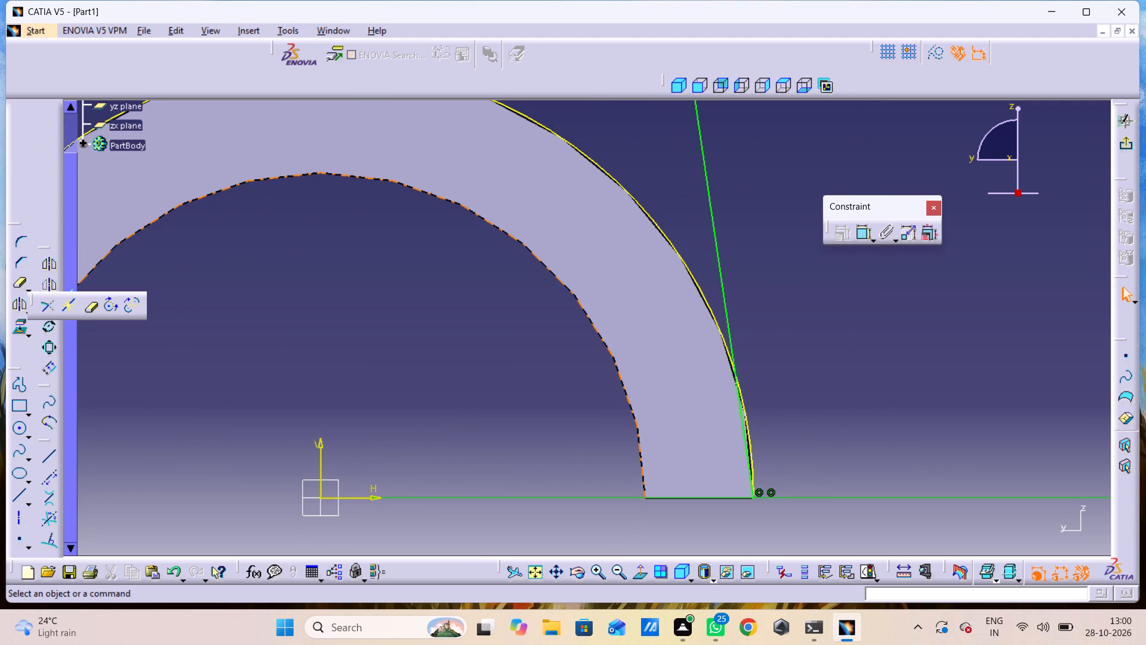
double_click(94, 304)
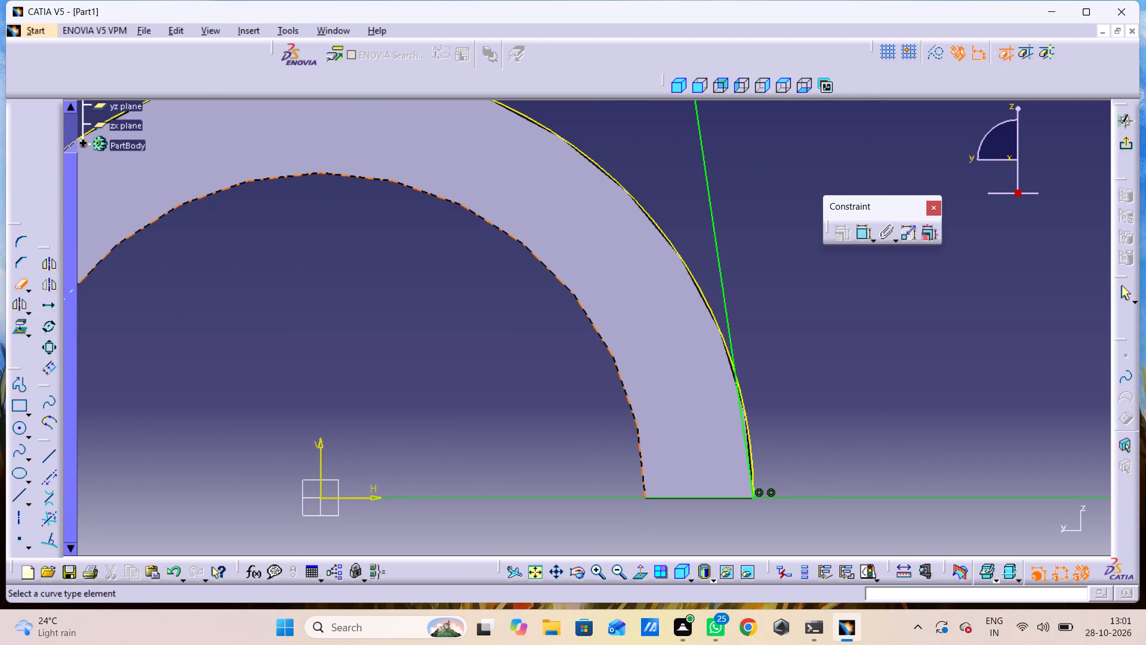
click(747, 425)
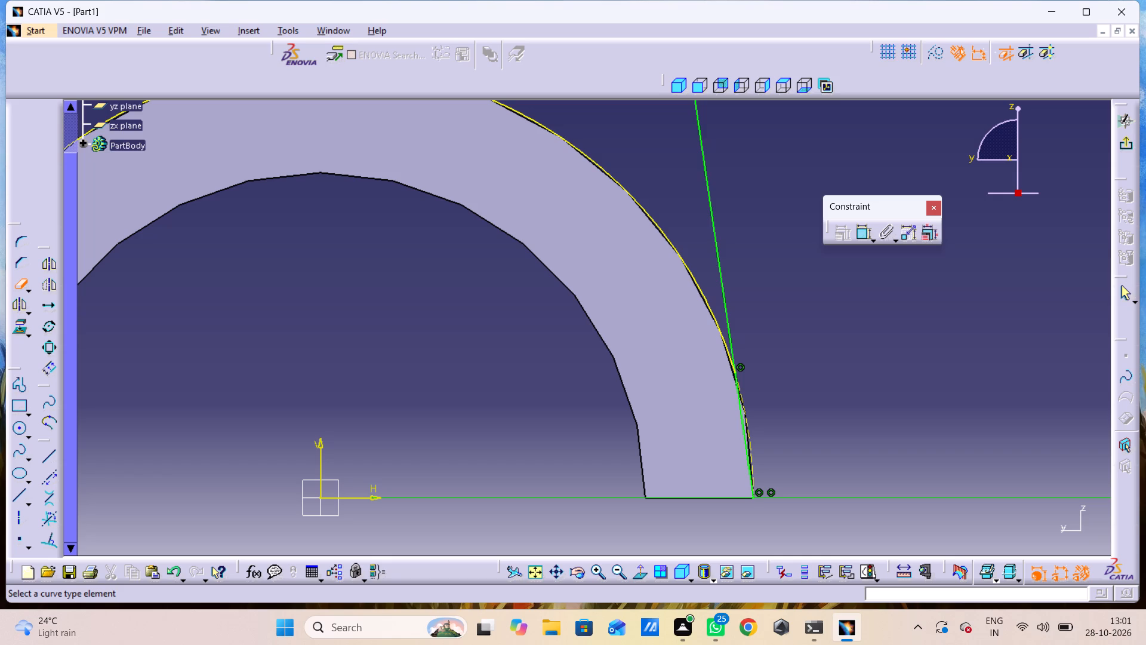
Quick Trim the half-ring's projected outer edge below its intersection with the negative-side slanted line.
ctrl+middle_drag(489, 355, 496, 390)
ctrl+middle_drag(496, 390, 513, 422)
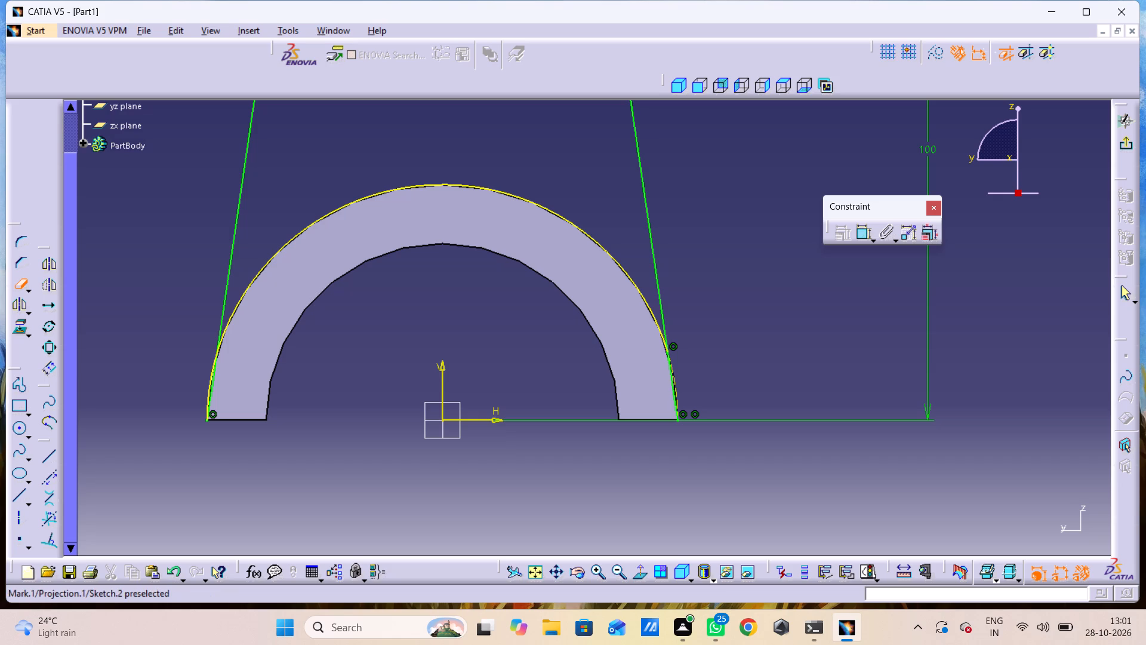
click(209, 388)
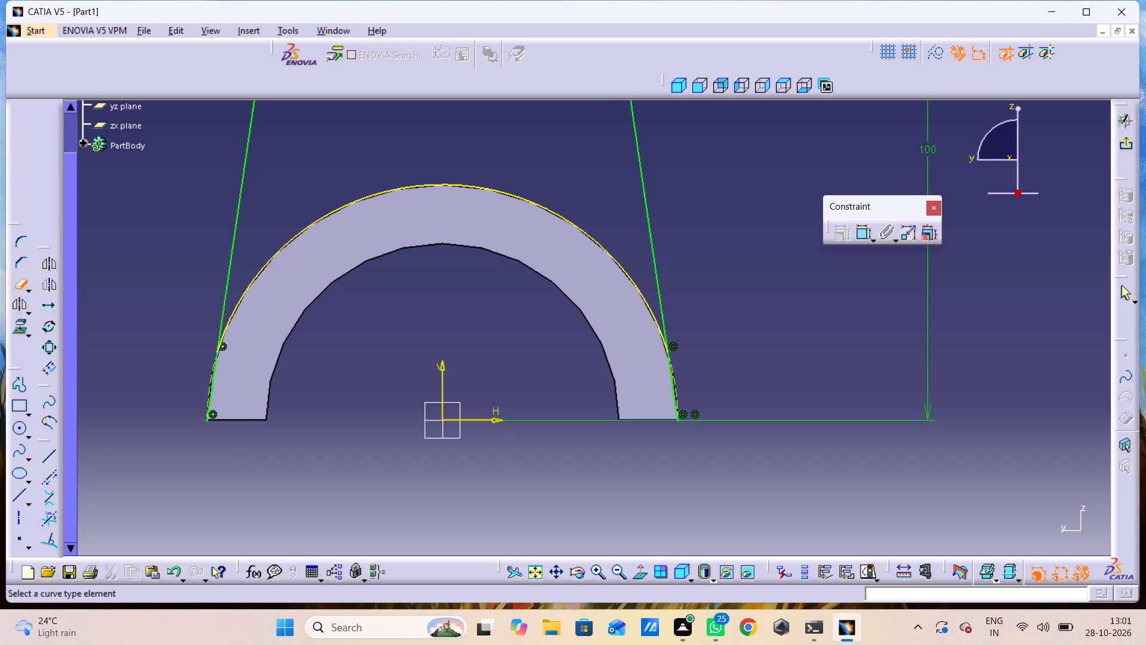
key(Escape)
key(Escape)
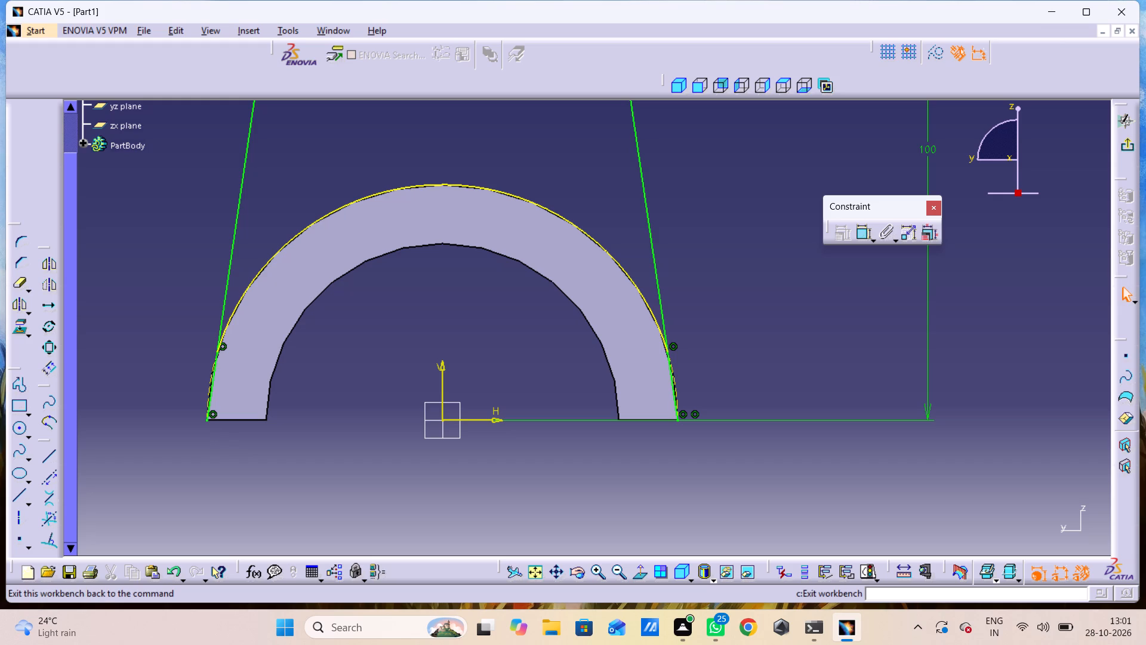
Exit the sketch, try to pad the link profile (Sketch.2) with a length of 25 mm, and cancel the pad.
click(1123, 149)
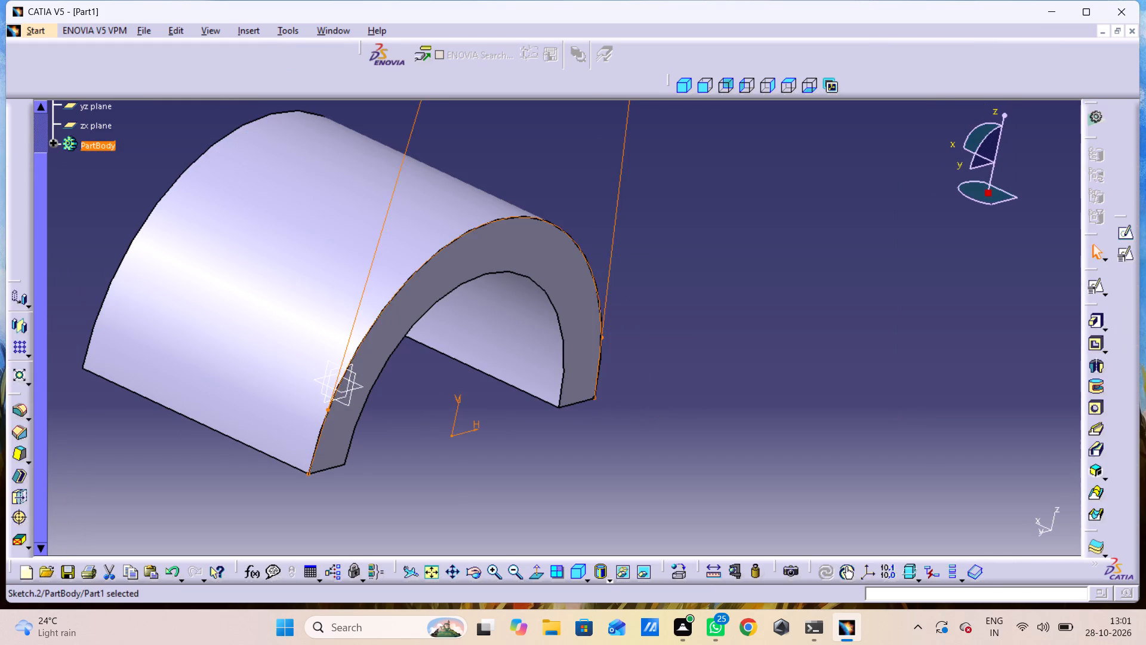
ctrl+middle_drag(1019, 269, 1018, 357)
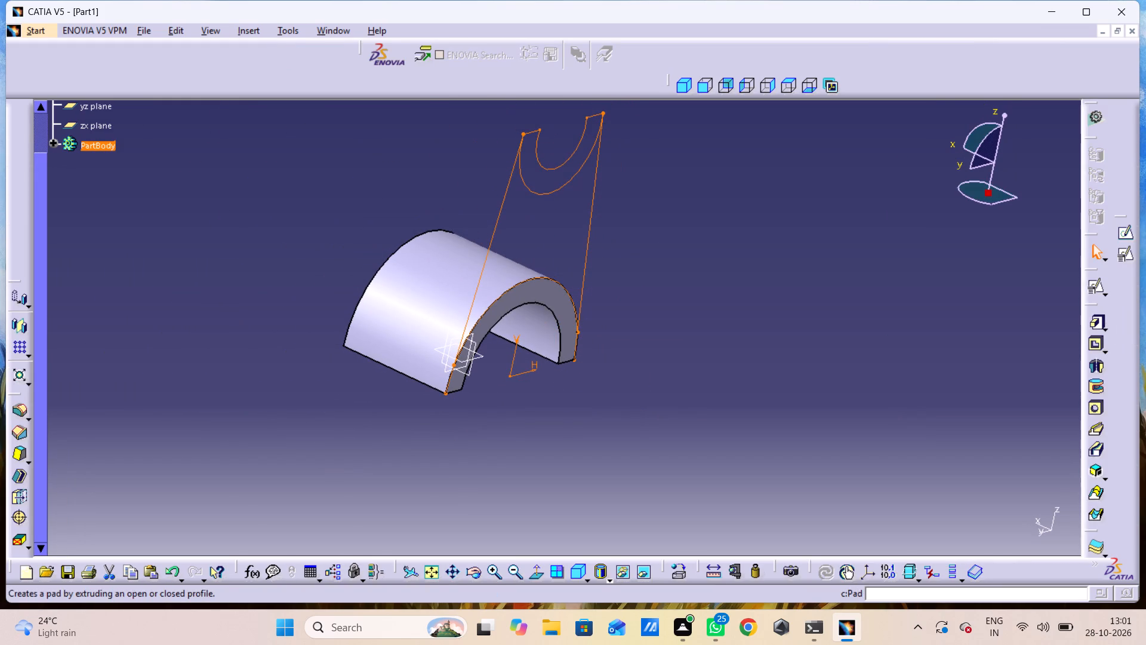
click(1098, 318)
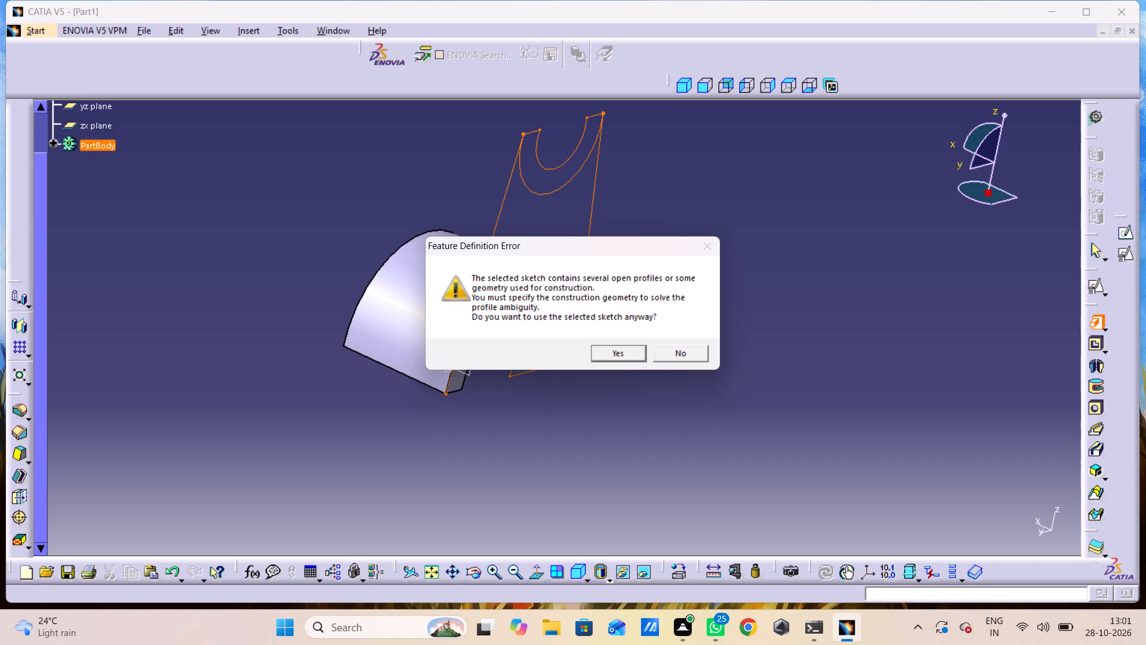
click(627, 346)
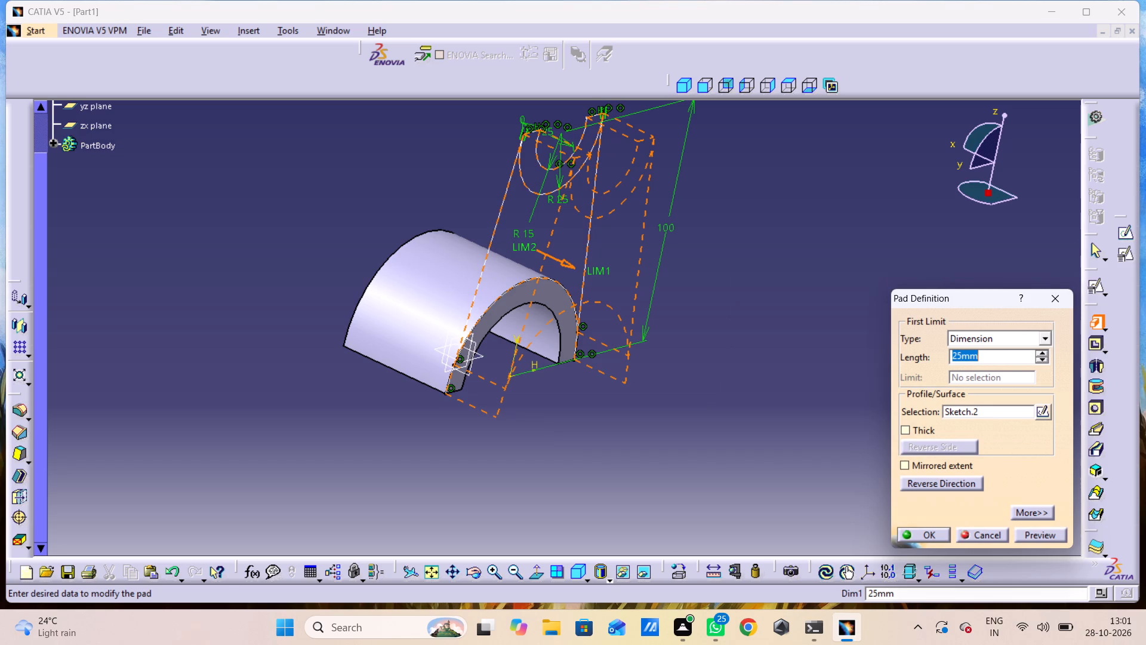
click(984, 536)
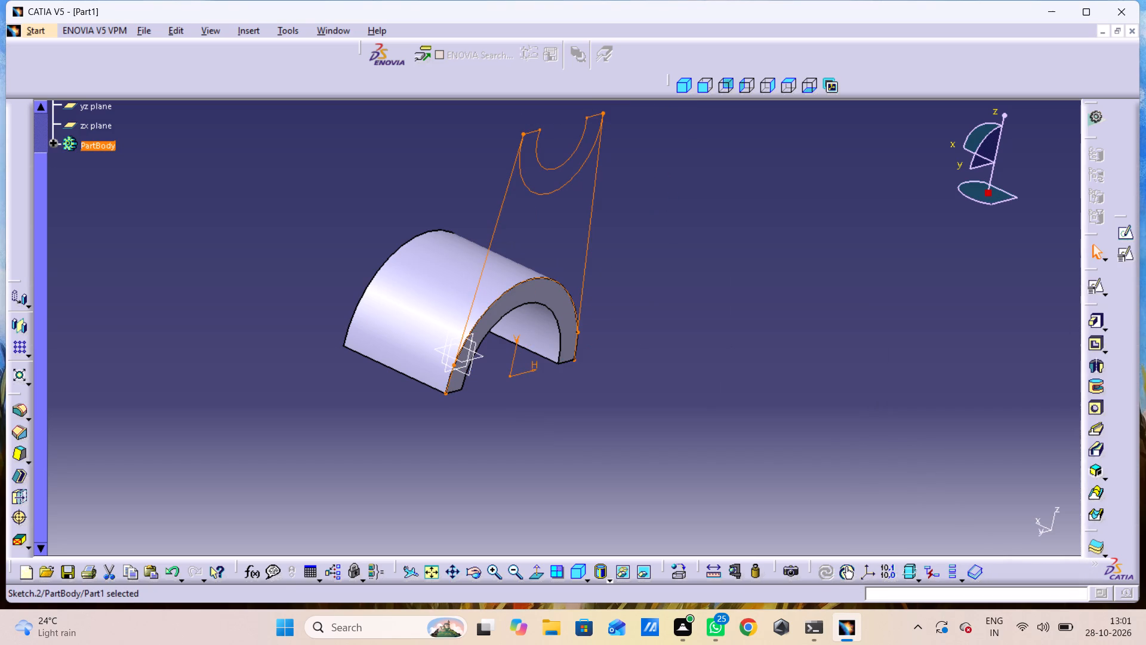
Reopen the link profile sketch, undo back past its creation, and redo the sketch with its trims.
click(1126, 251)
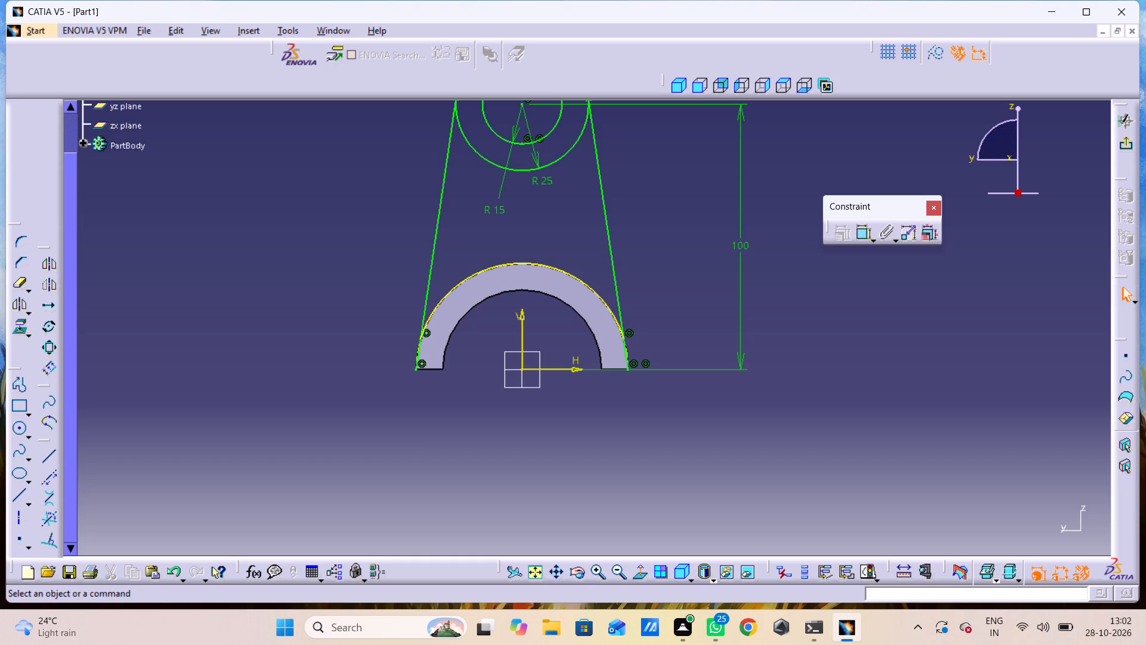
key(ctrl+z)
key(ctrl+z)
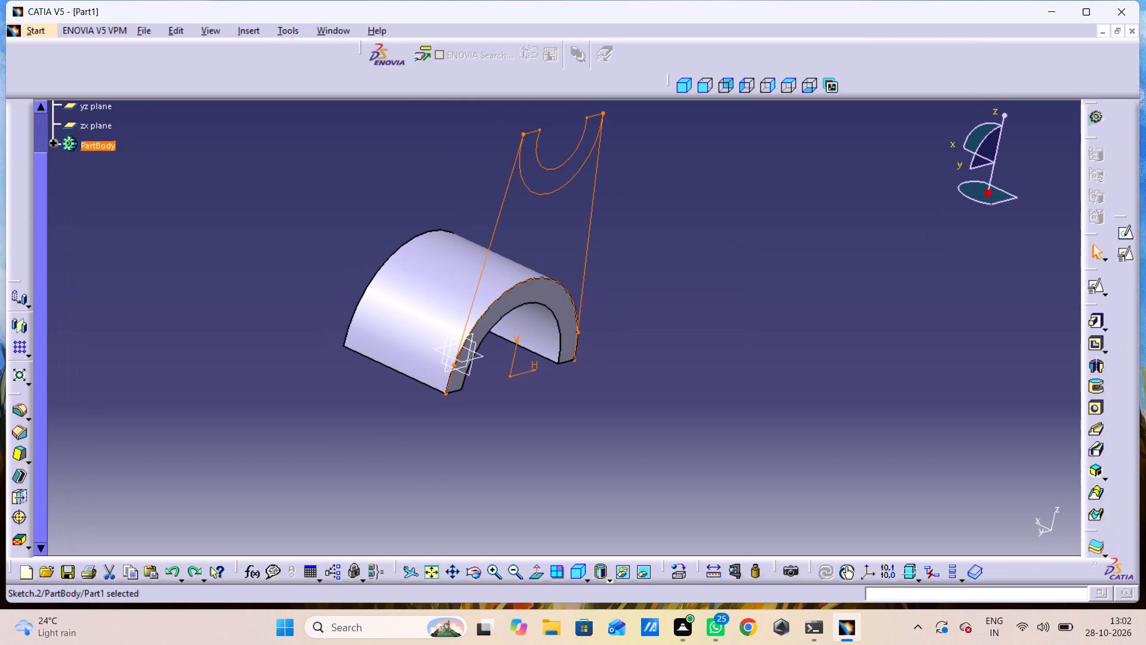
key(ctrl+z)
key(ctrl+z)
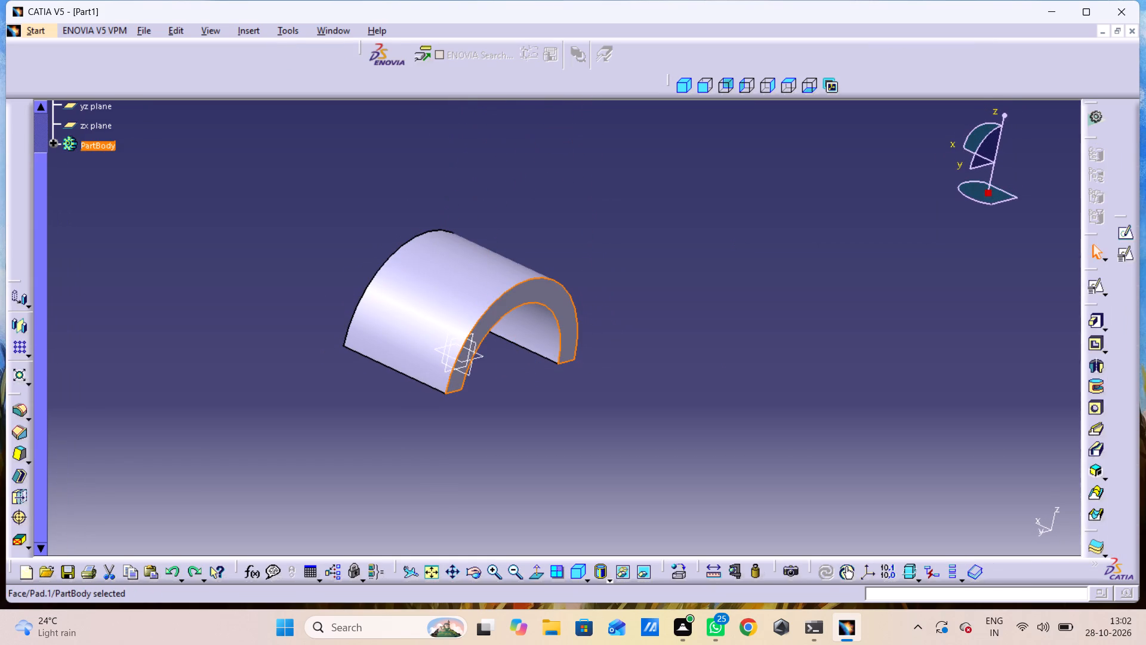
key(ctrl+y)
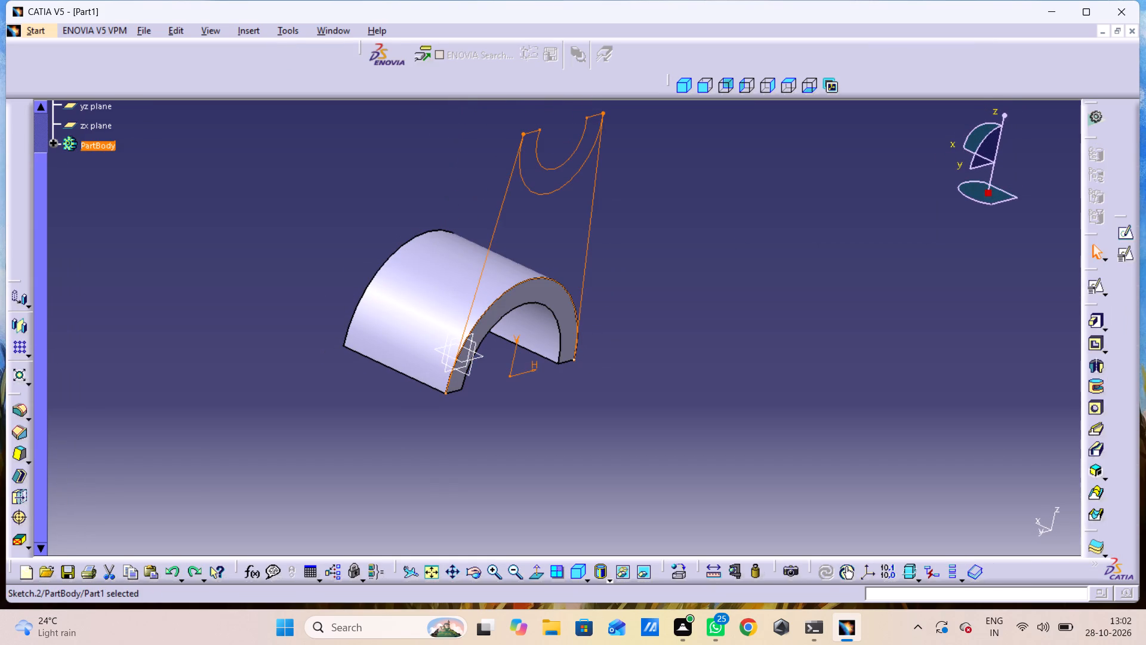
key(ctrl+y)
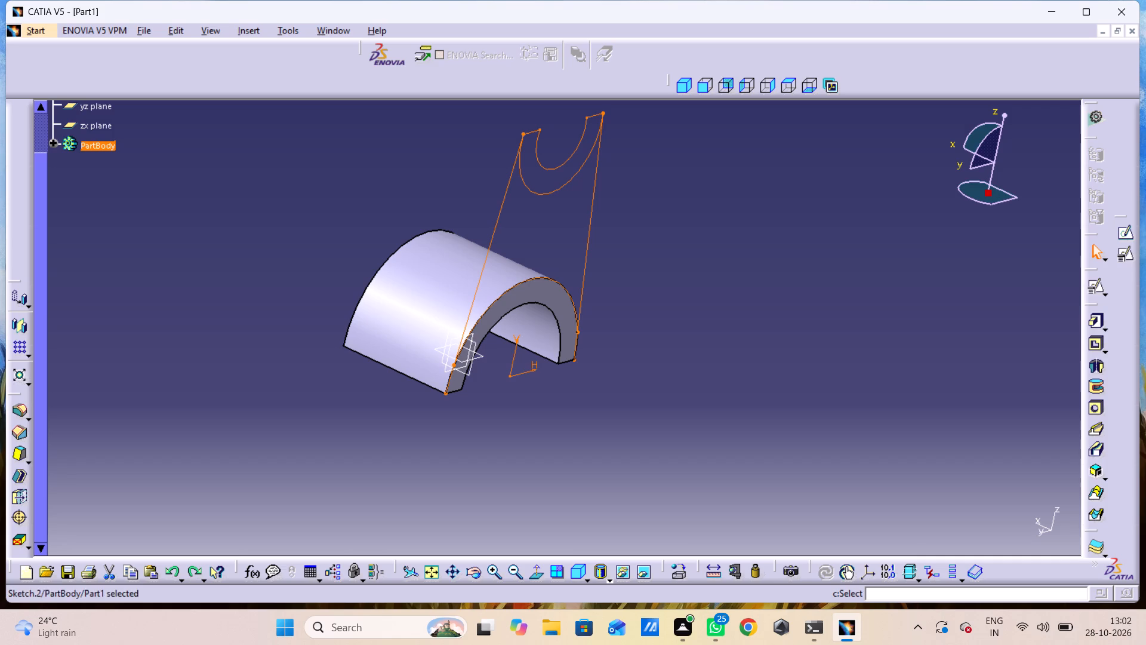
Reopen the link profile sketch, exit it and undo the entire sketch, back to the bare half-ring pad.
click(1092, 286)
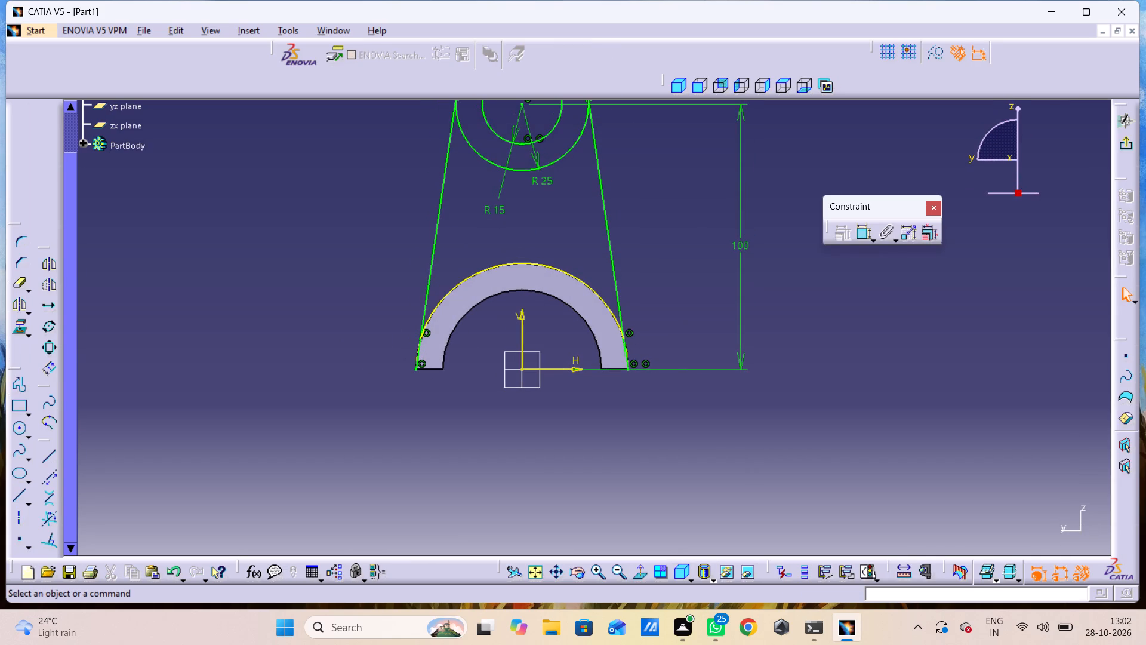
middle_drag(632, 357, 633, 361)
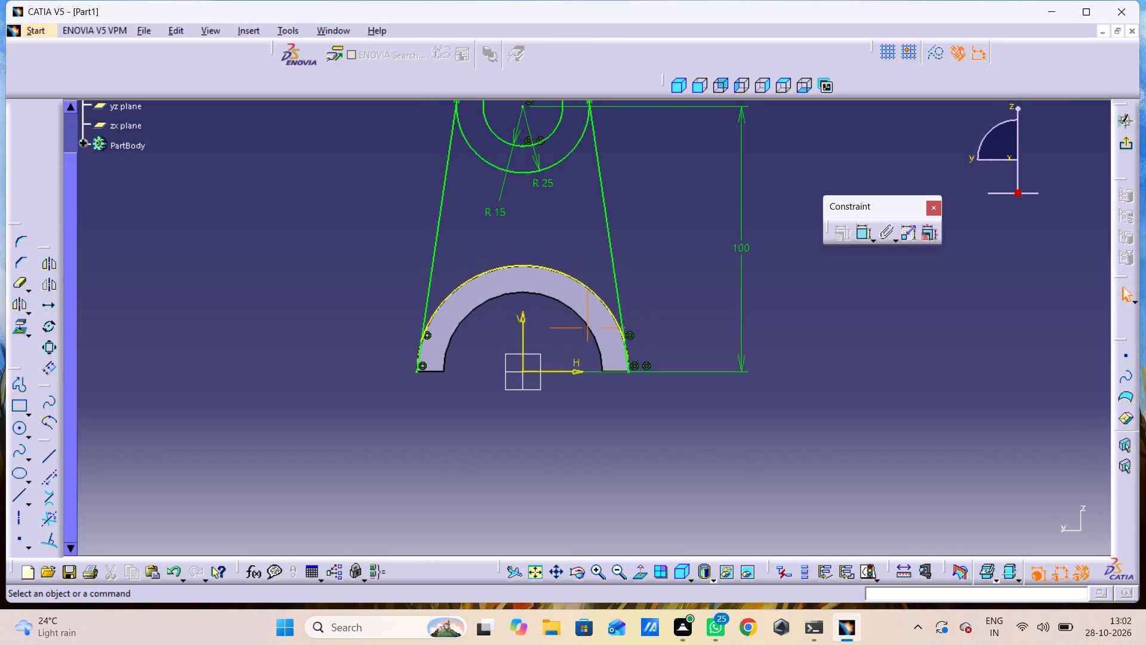
middle_drag(633, 361, 633, 379)
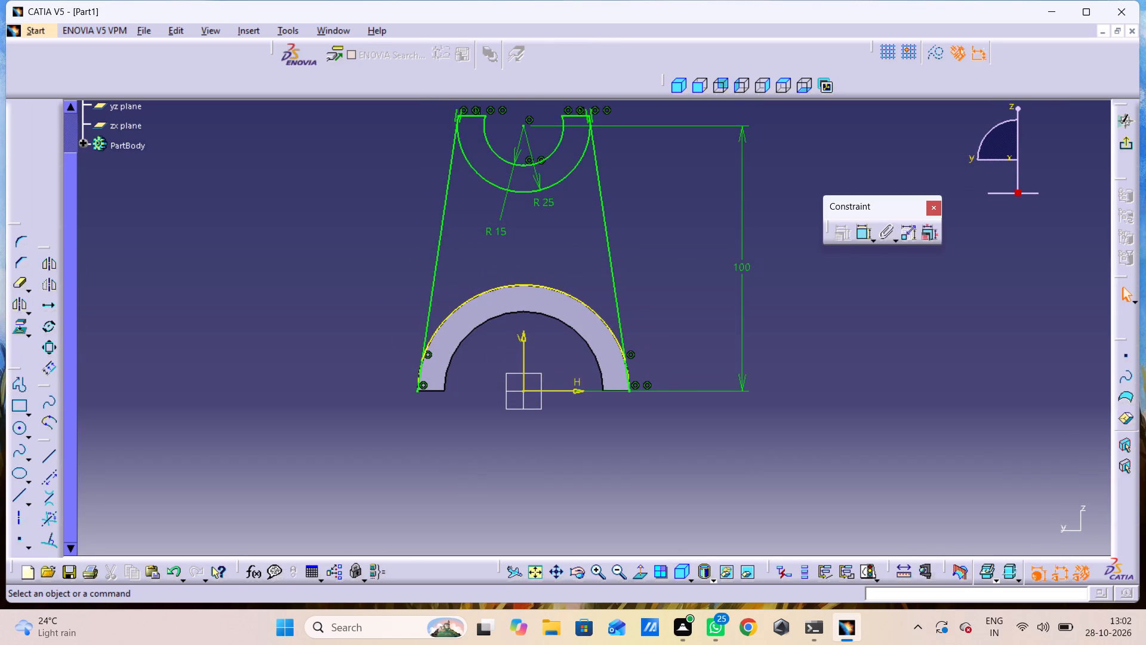
ctrl+middle_drag(661, 428, 650, 338)
ctrl+middle_drag(697, 419, 697, 400)
key(ctrl+z)
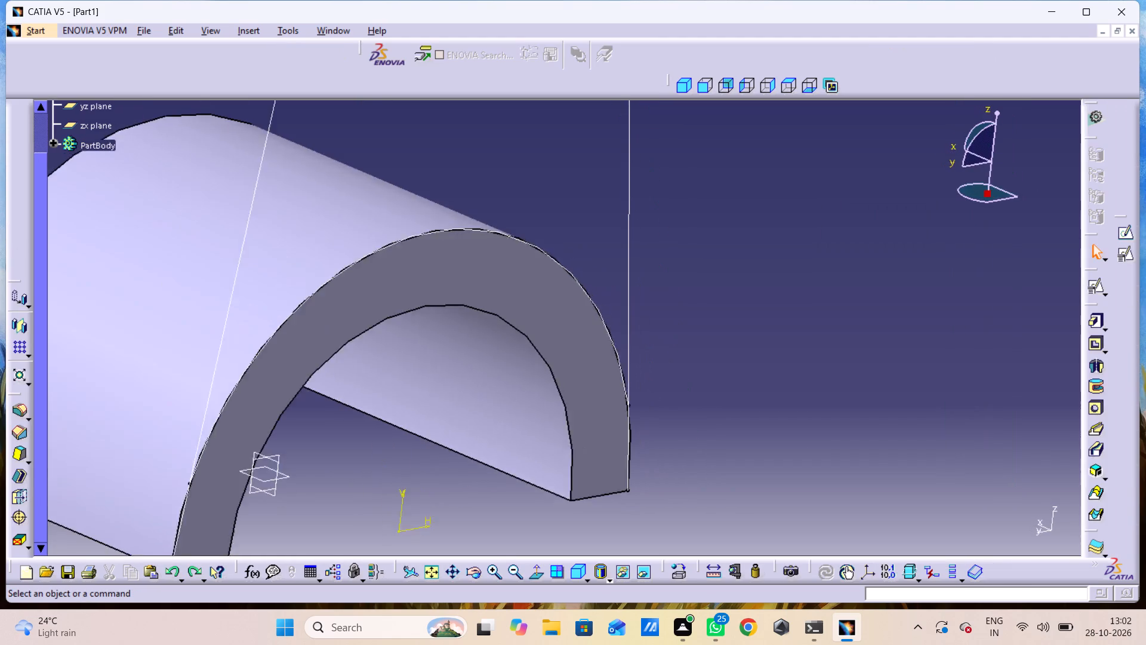
ctrl+middle_drag(703, 381, 706, 489)
key(ctrl+z)
key(ctrl+z)
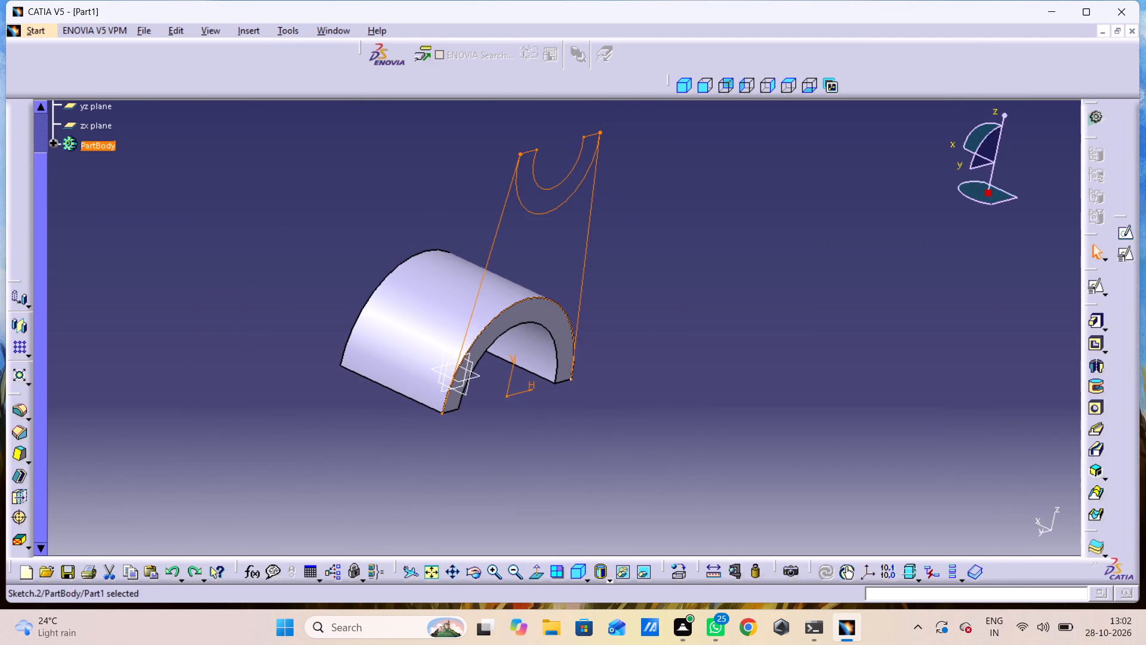
ctrl+middle_drag(440, 369, 431, 266)
key(ctrl+z)
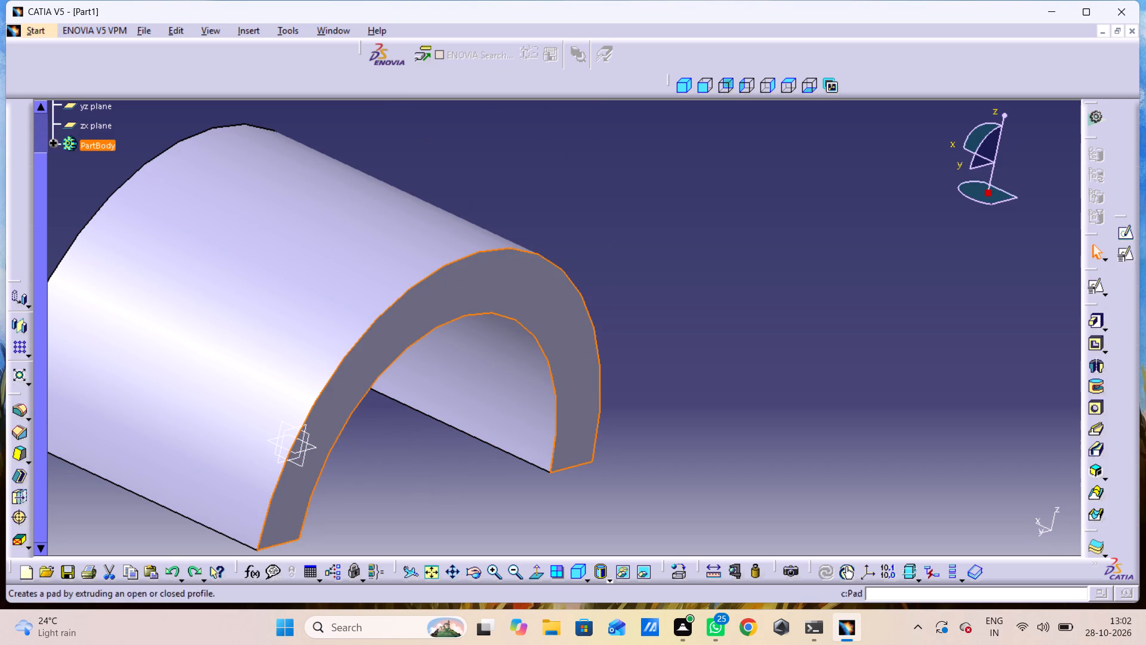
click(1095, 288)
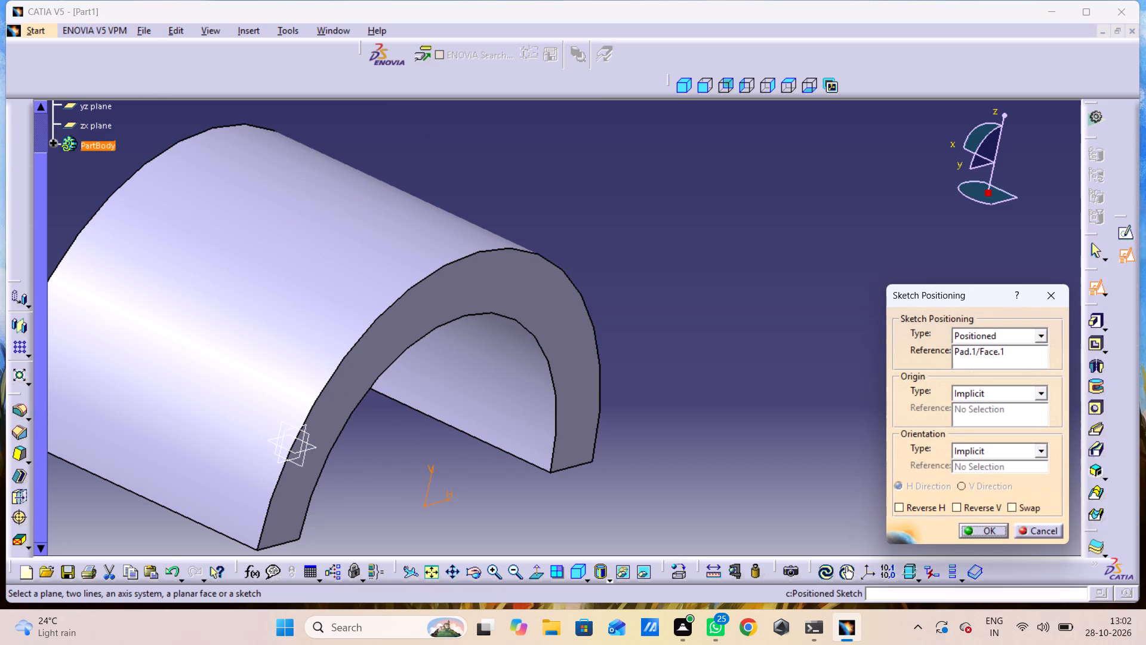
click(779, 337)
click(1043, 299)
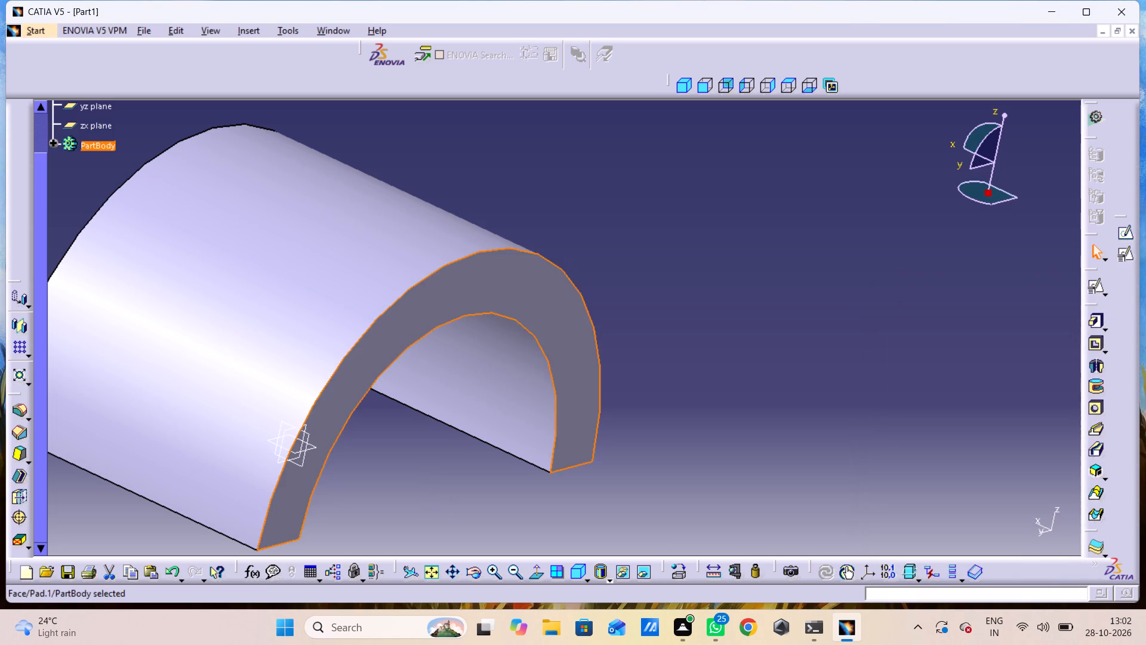
Create a positioned sketch on the half-ring's end face with implicit origin and orientation.
click(569, 337)
click(1094, 284)
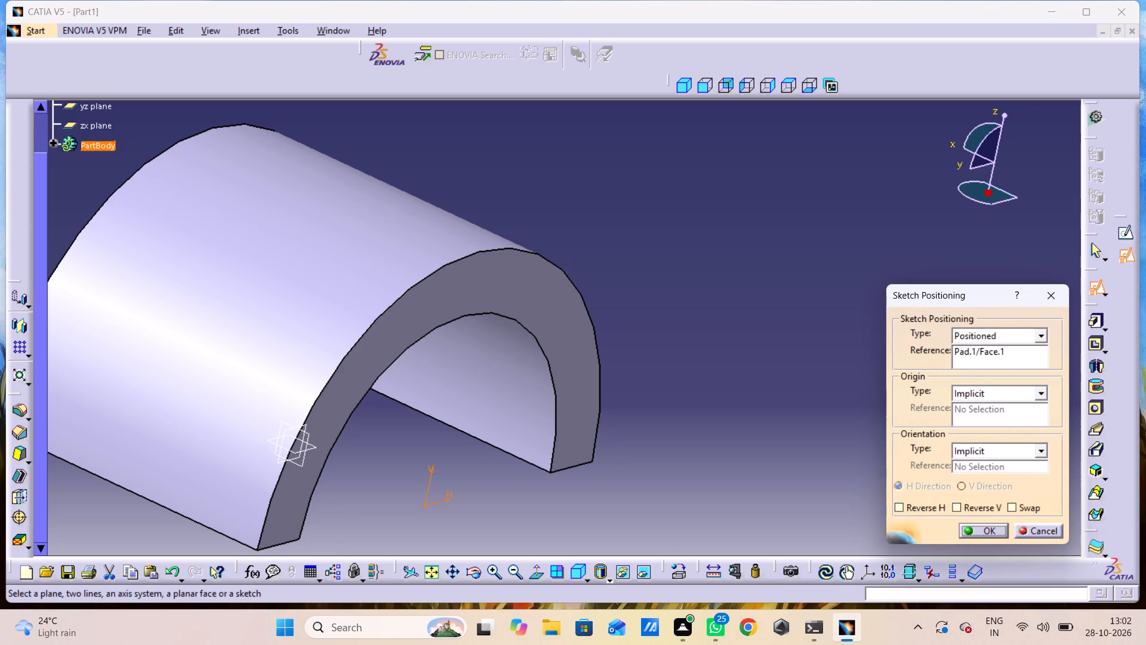
click(980, 531)
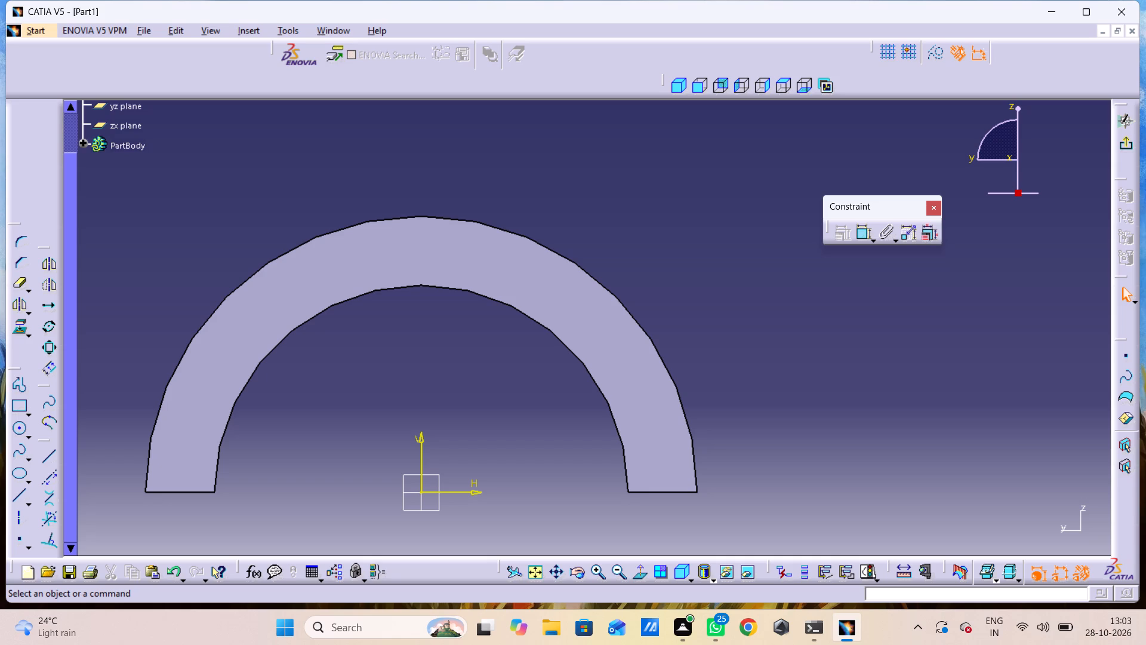
Move the floating Constraint palette clear of the drawing space above the half-ring.
shift+middle_drag(766, 348, 768, 411)
ctrl+middle_drag(763, 376, 744, 433)
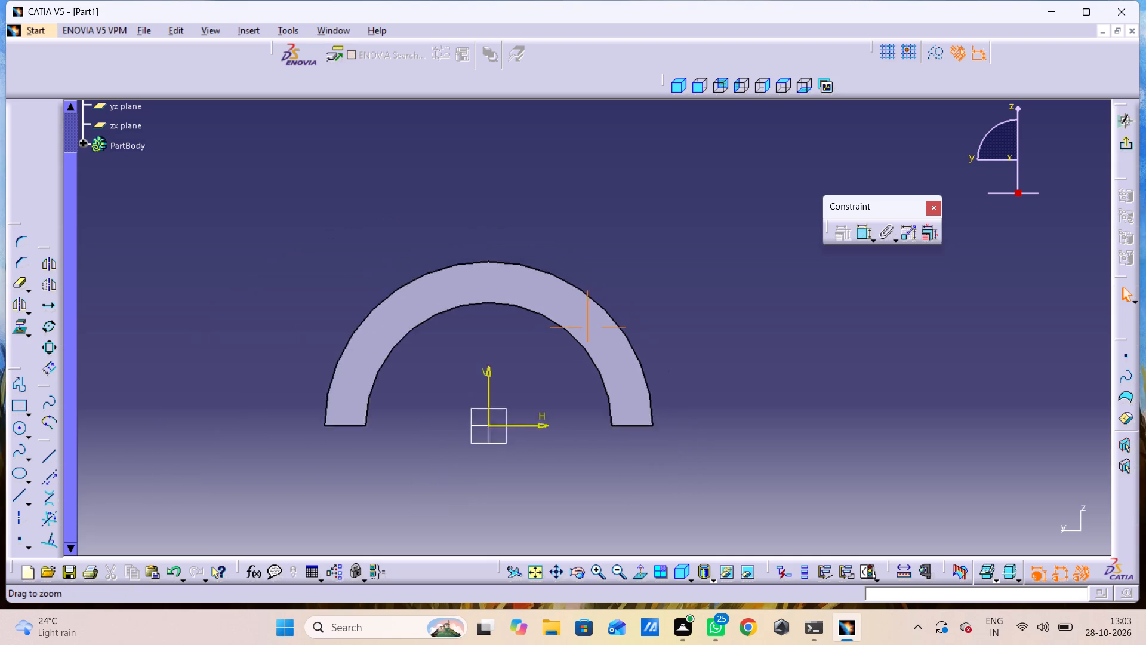
ctrl+middle_drag(744, 433, 759, 447)
middle_drag(743, 423, 817, 483)
drag(858, 208, 1053, 140)
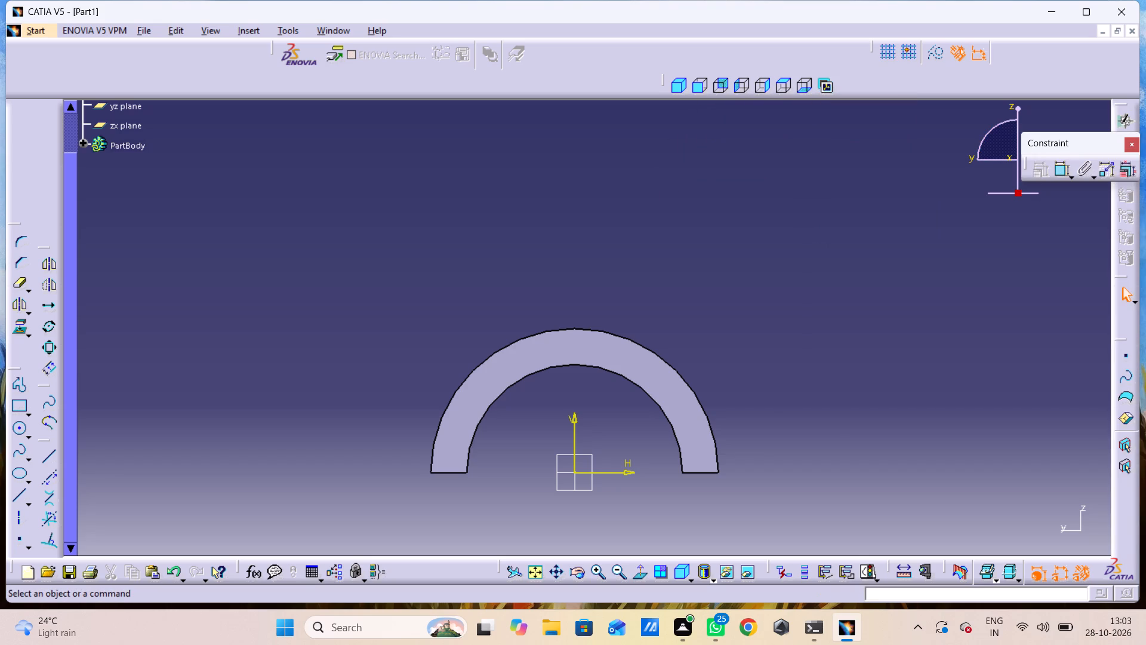
drag(1085, 143, 722, 127)
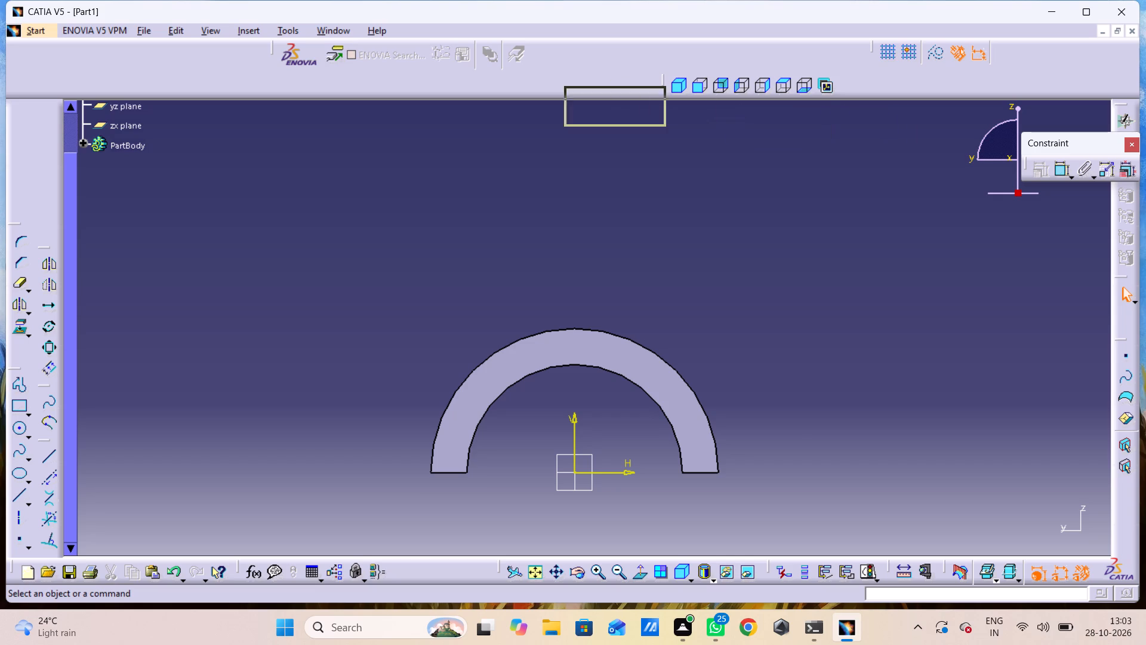
drag(722, 127, 368, 133)
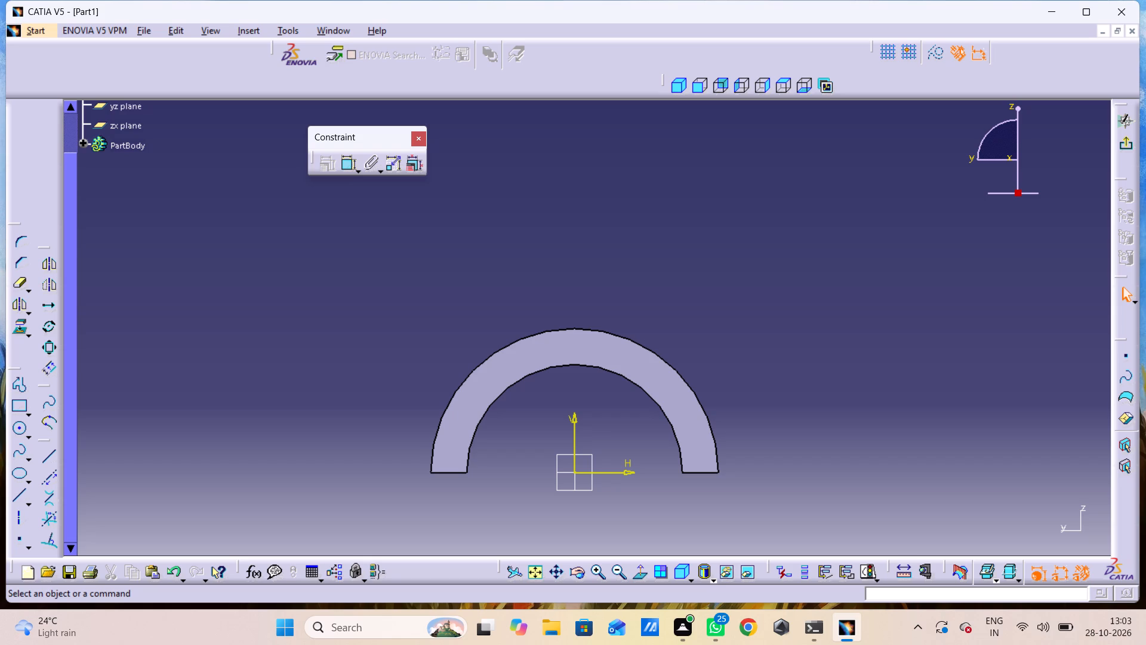
Sketch two concentric circles centred about 100 mm above the sketch origin near the V axis, the outer with a radius of about 18 mm.
double_click(20, 429)
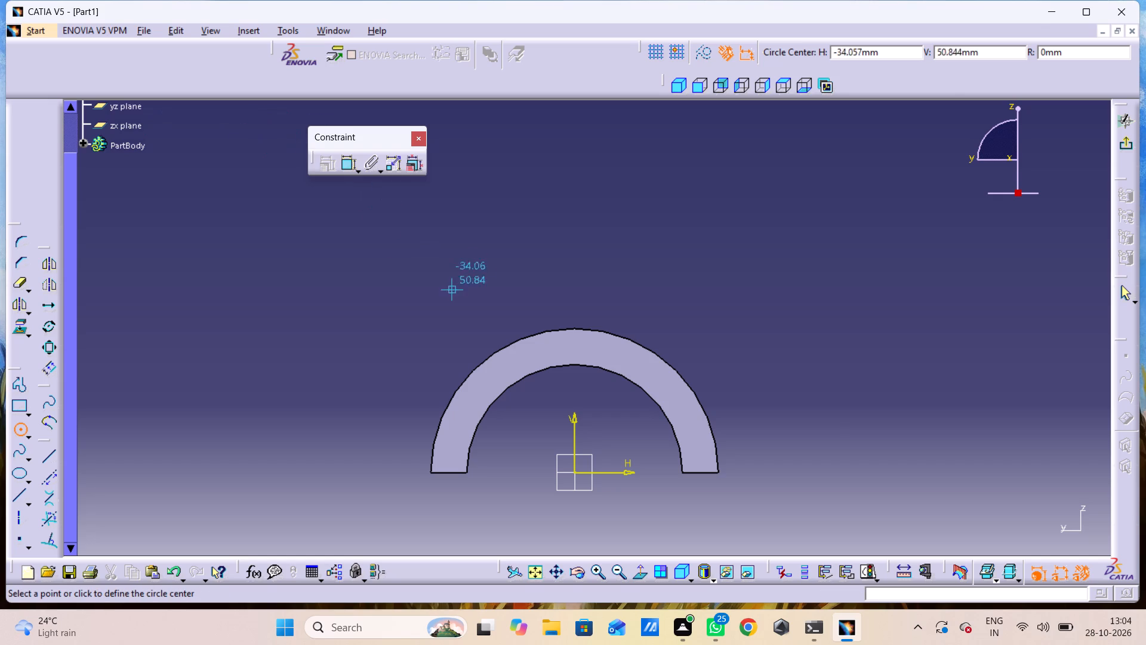
ctrl+middle_drag(492, 248, 496, 277)
middle_drag(512, 243, 513, 259)
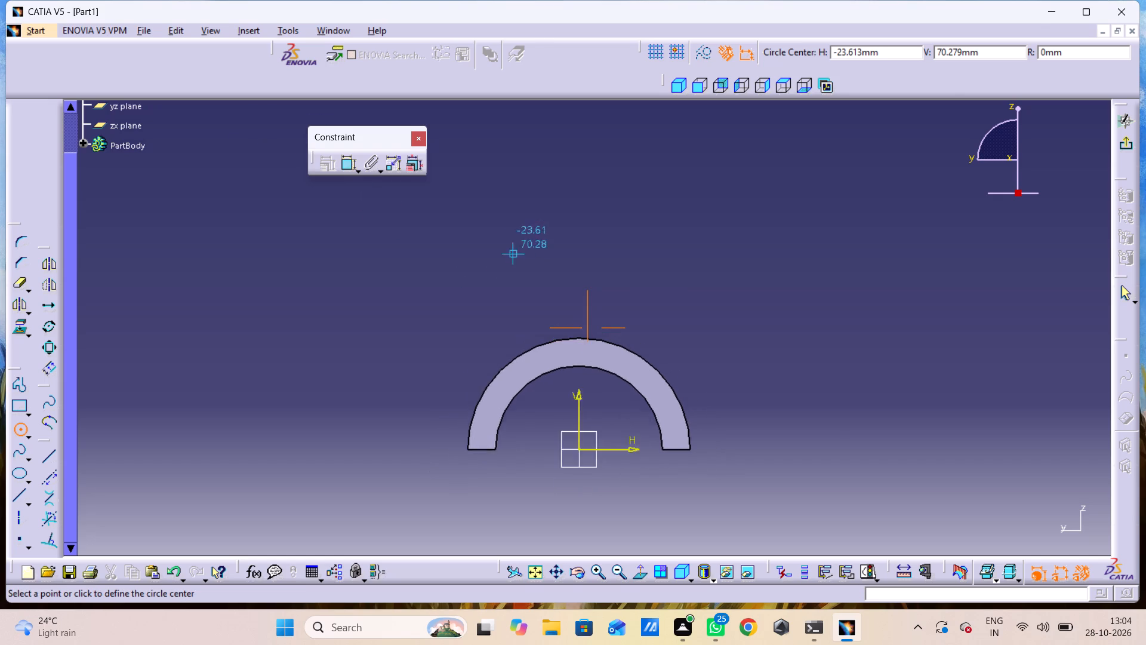
middle_drag(513, 259, 526, 327)
ctrl+middle_drag(516, 267, 521, 282)
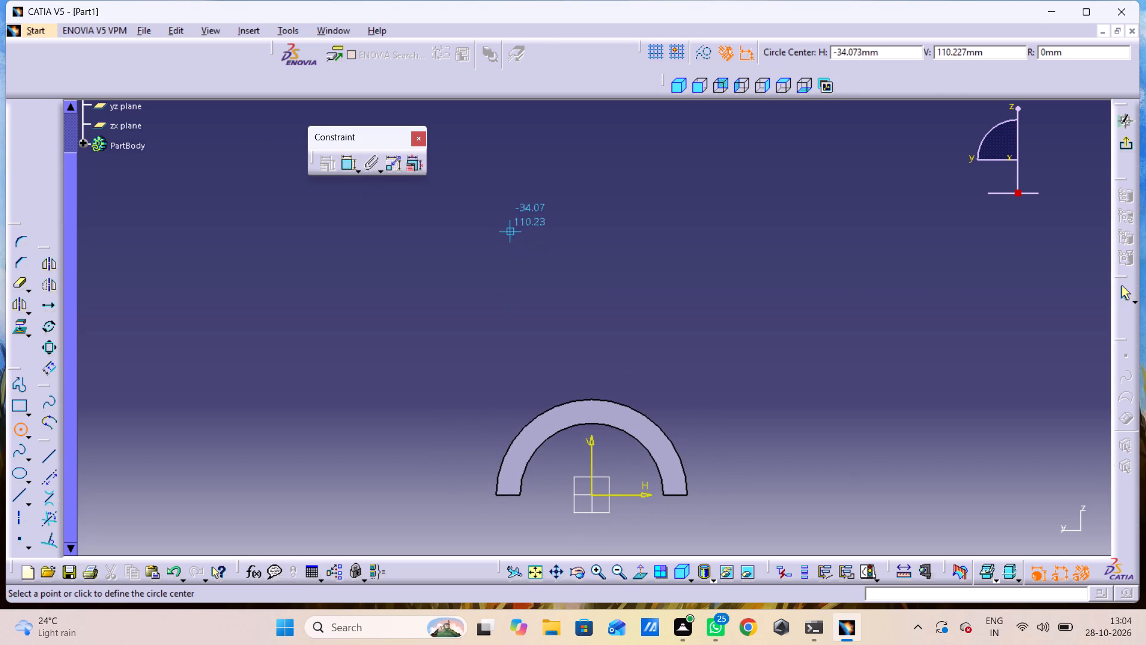
click(603, 254)
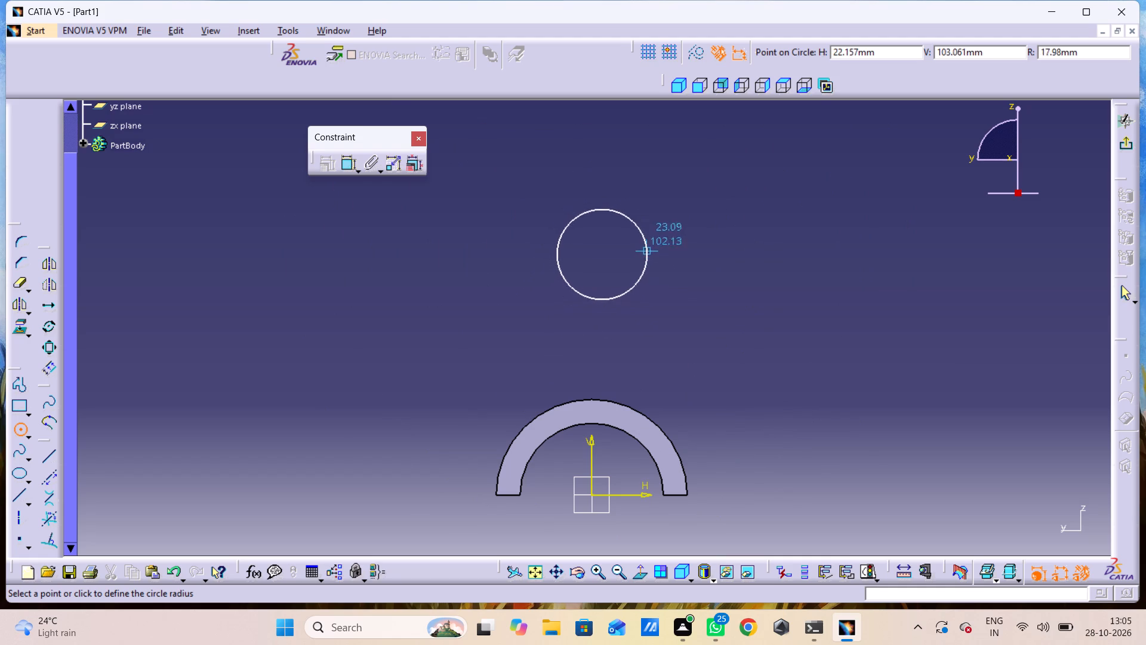
click(644, 248)
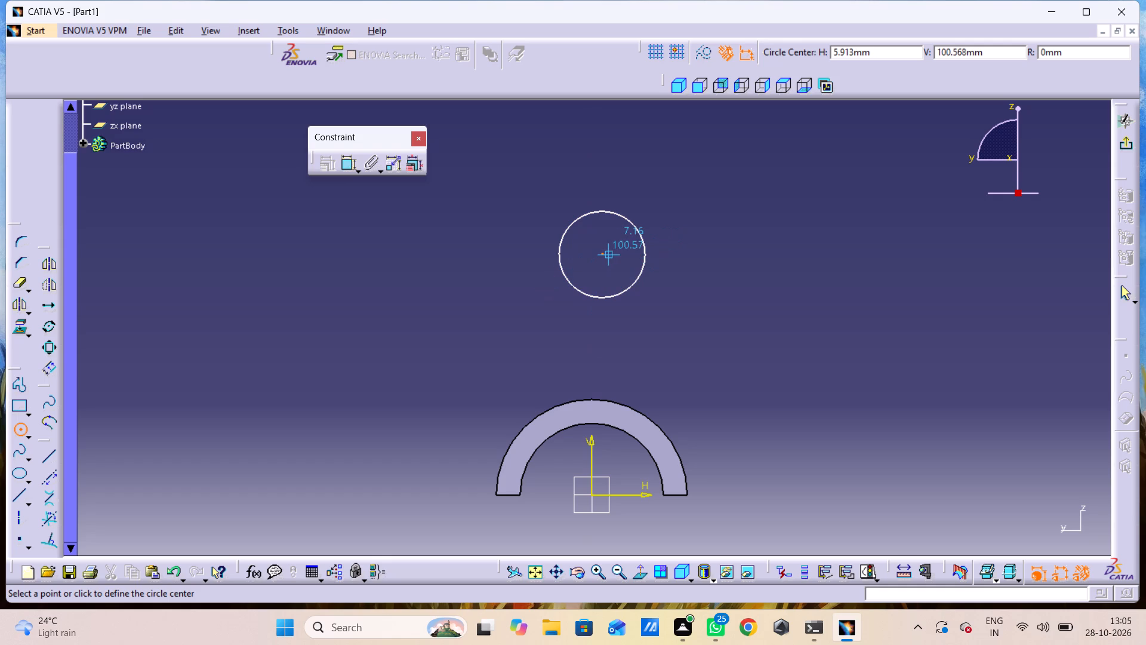
click(602, 257)
click(603, 282)
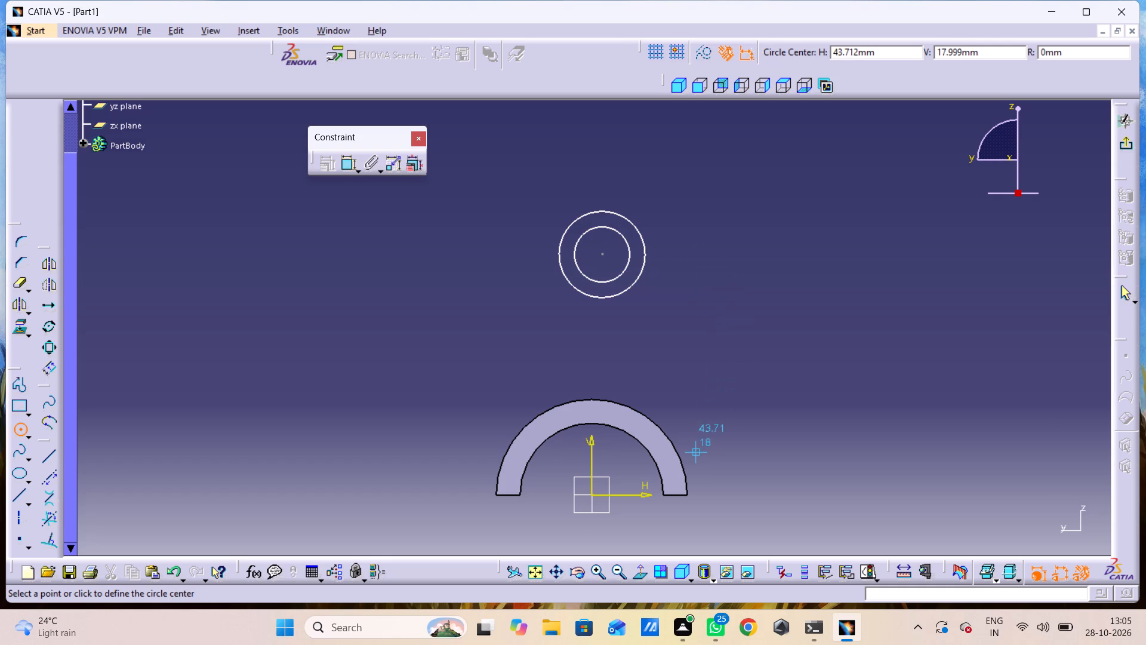
Dimension the radii of the inner and outer concentric circles.
key(Escape)
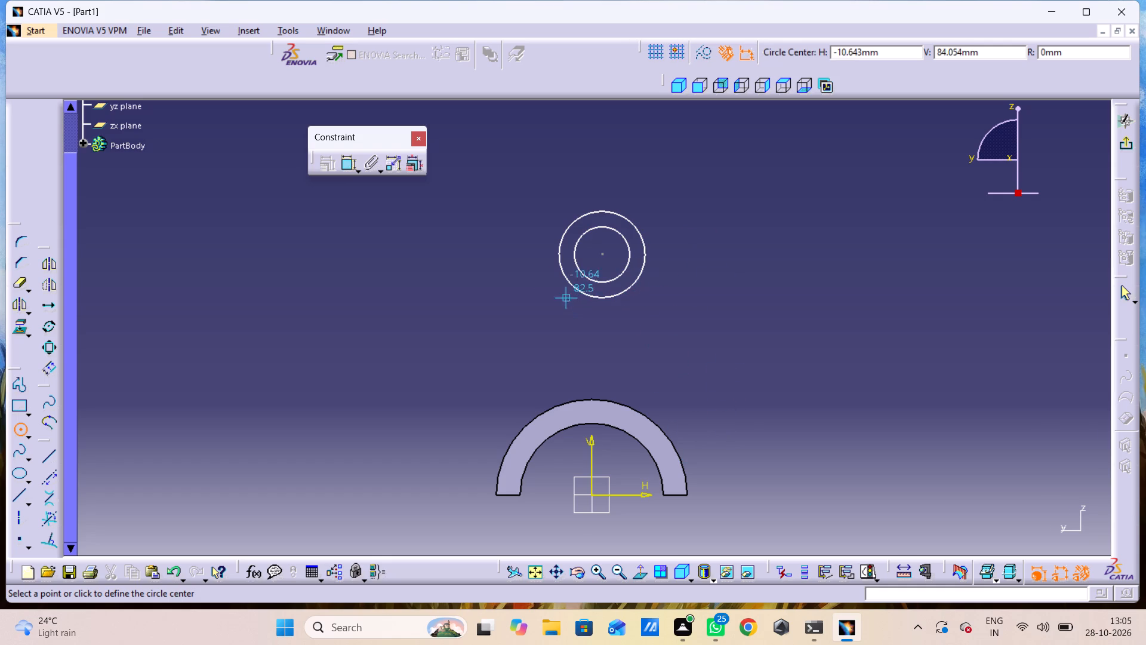
double_click(348, 168)
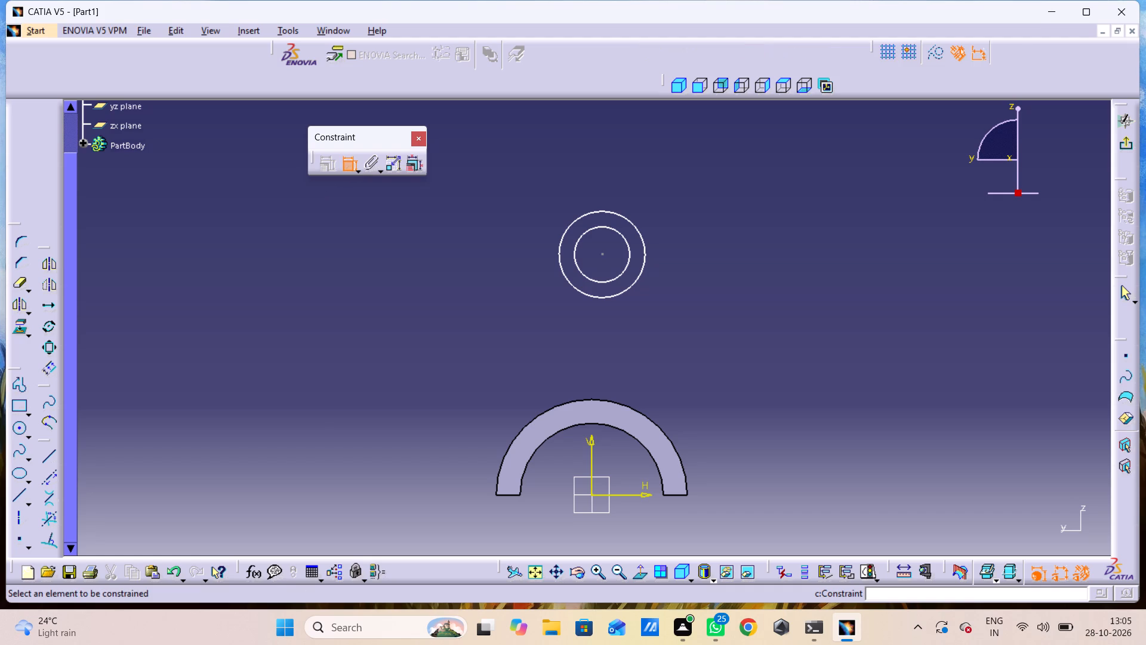
click(629, 264)
click(672, 287)
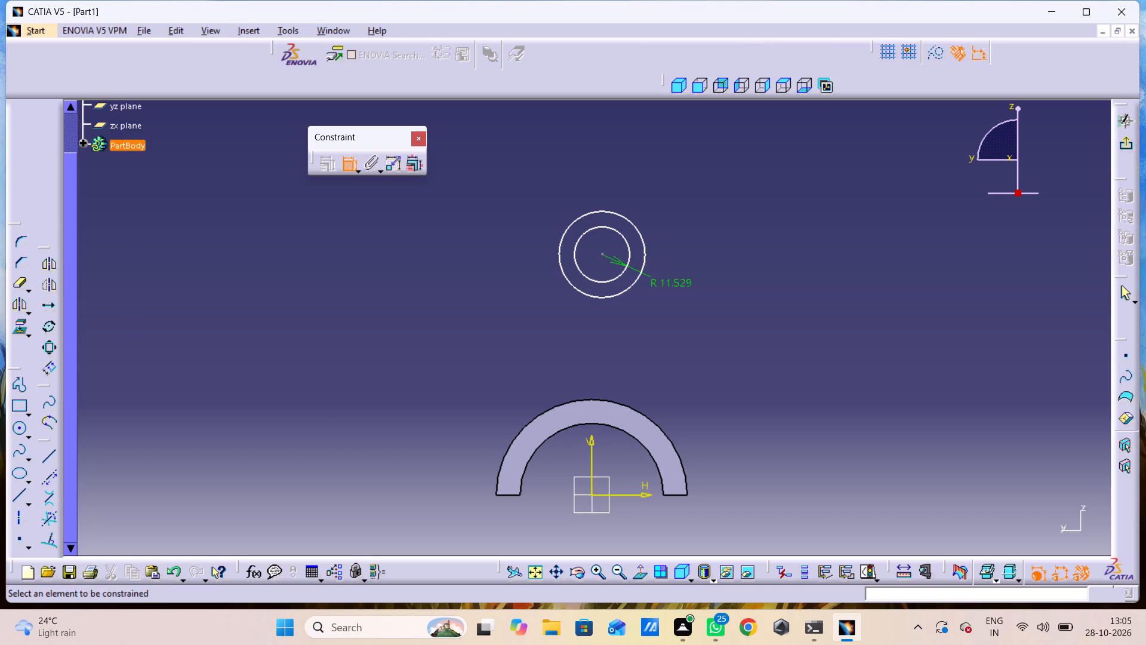
click(644, 253)
click(696, 243)
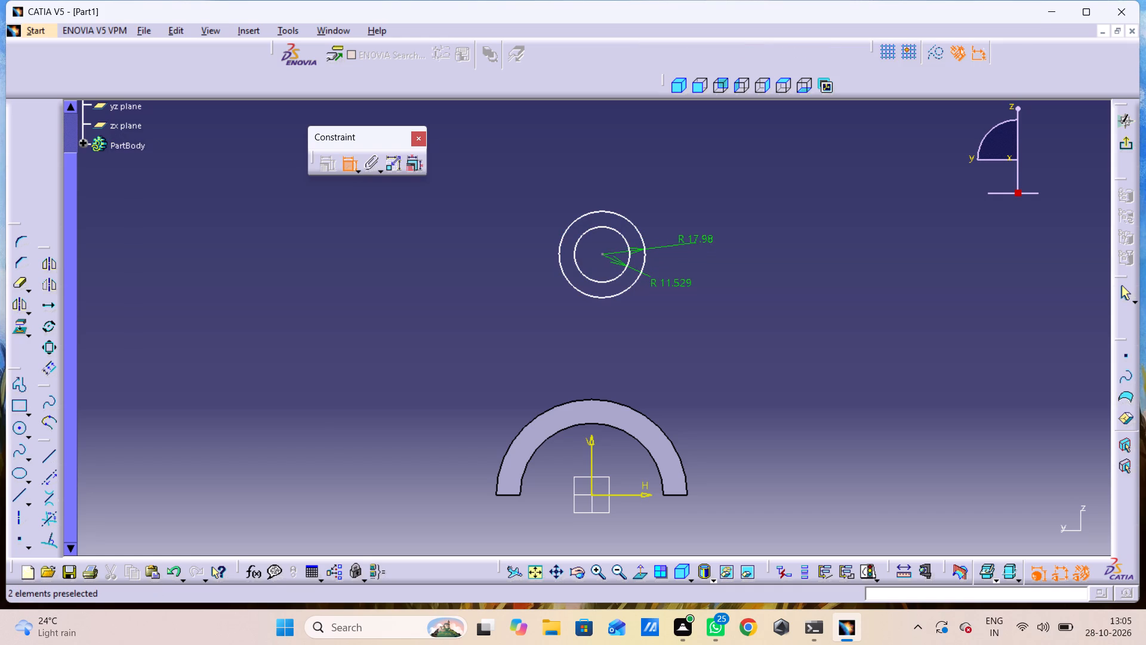
Set the inner circle's radius to 15 mm and the outer circle's radius to 25 mm.
double_click(667, 282)
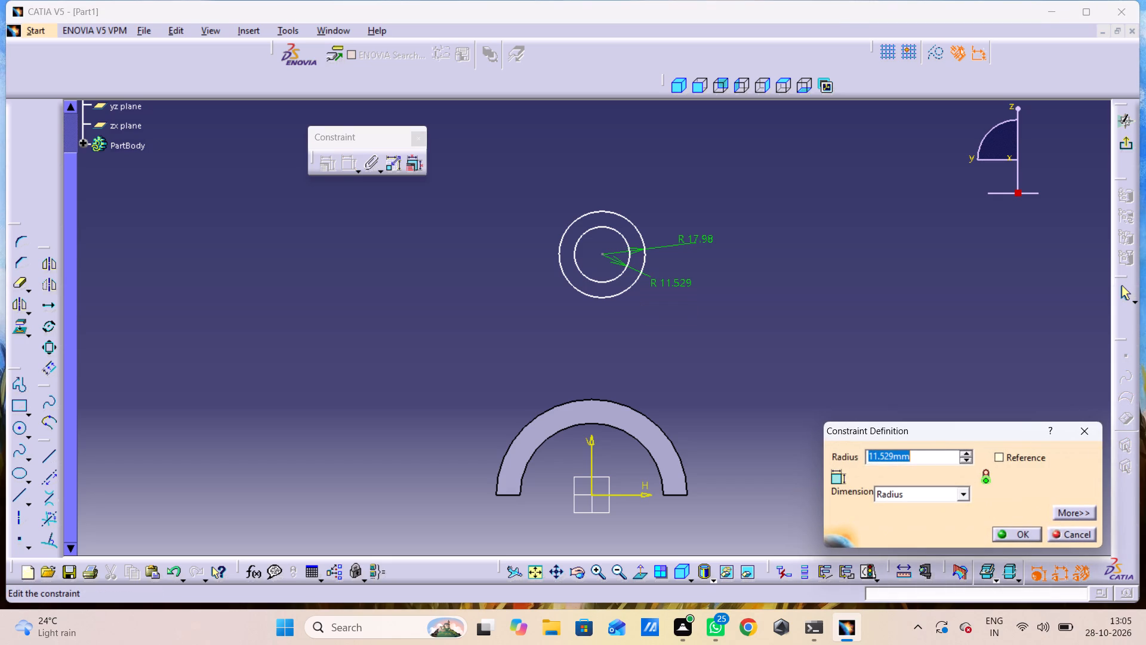
text(15)
key(Return)
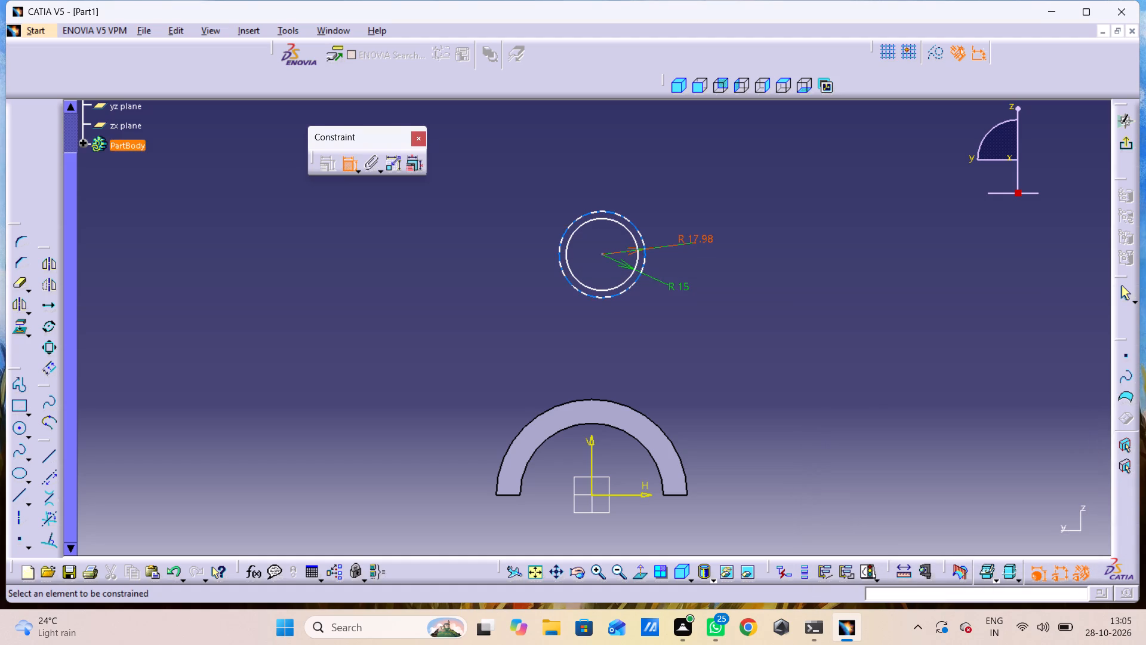
click(705, 235)
double_click(705, 235)
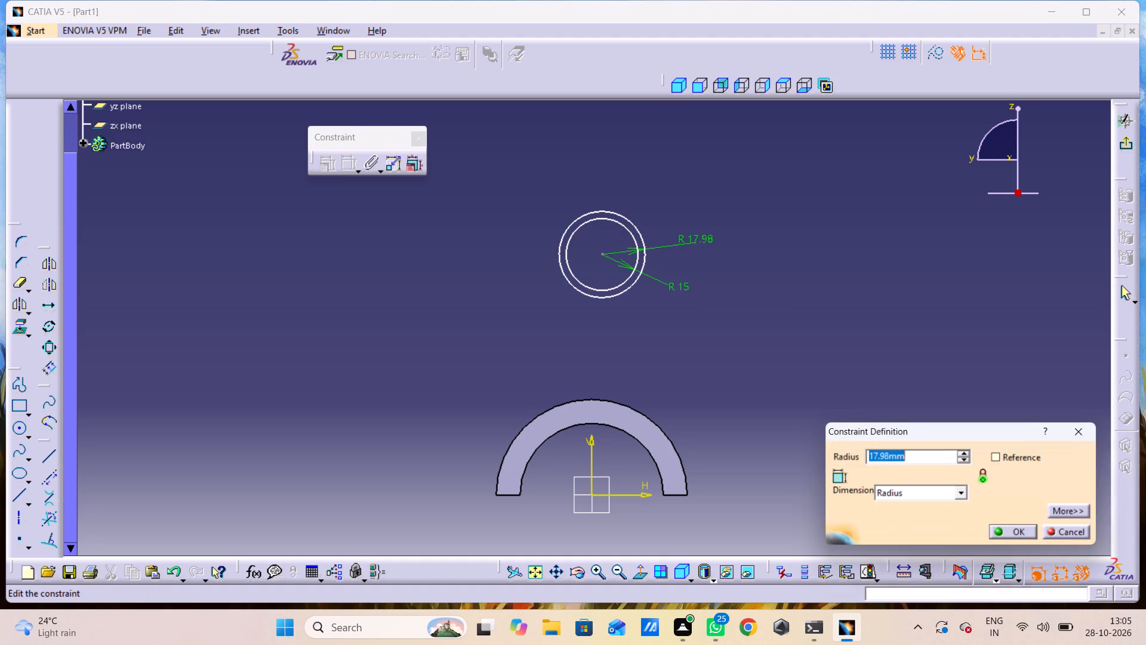
text(25)
key(Return)
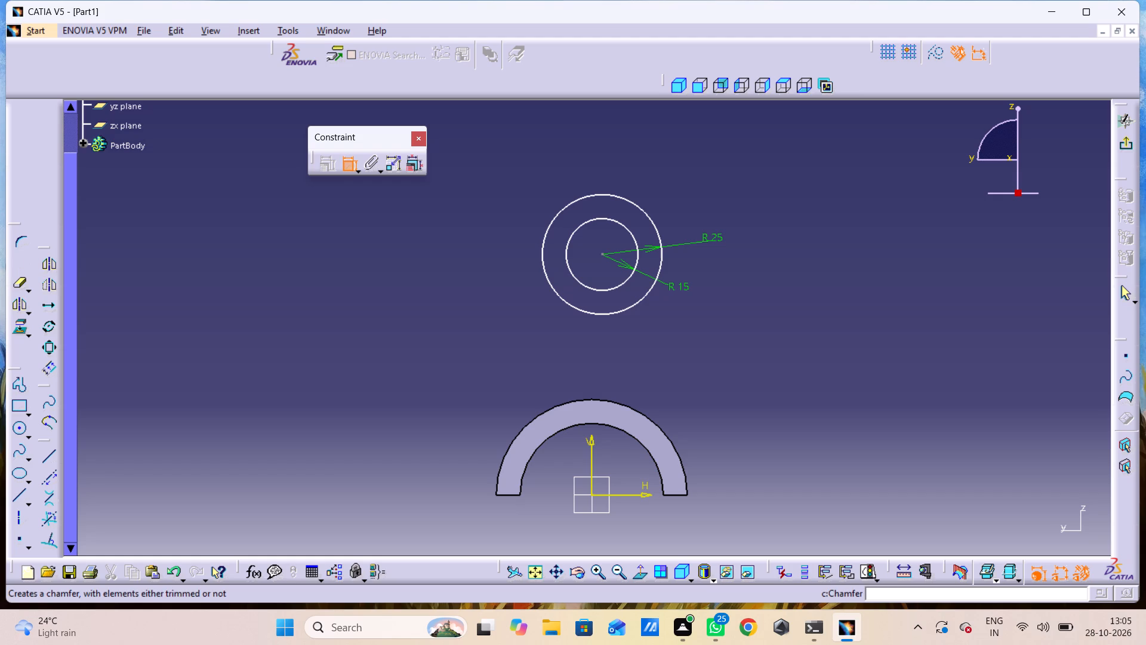
Draw a horizontal line about 20 mm long at centre height, crossing the left side of both circles.
double_click(22, 388)
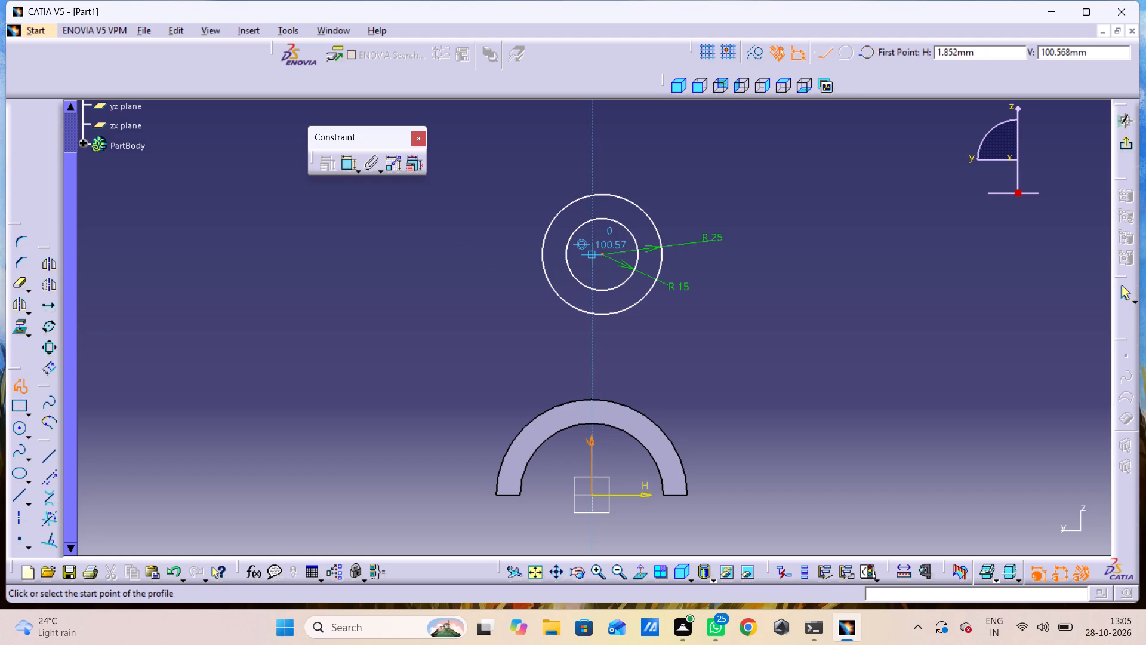
click(575, 254)
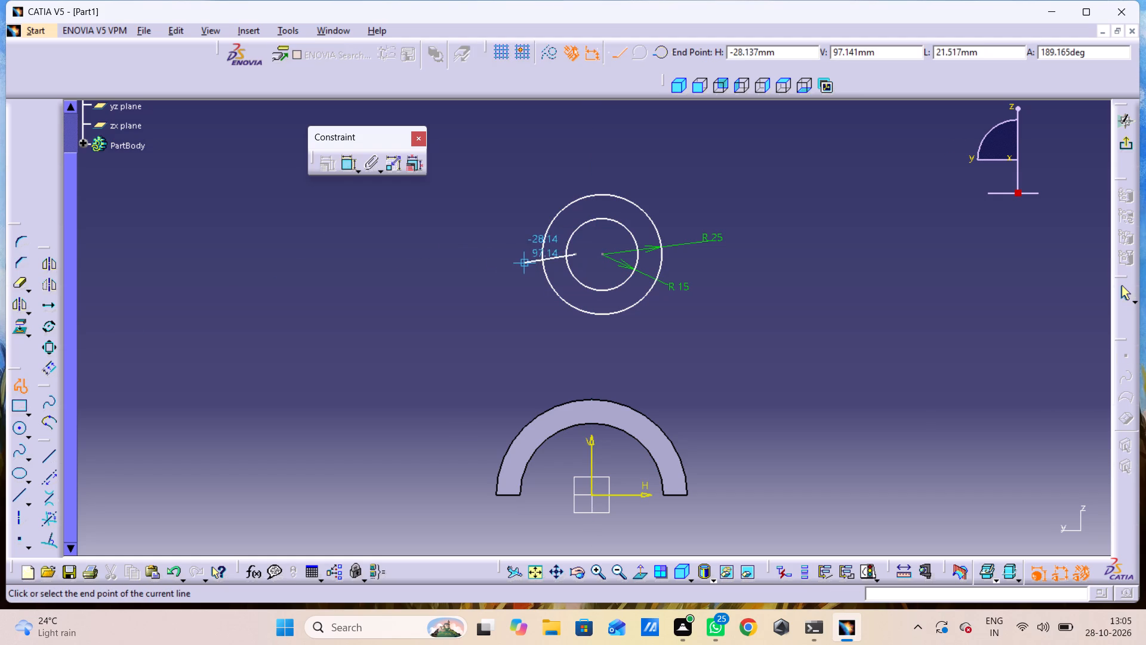
click(528, 256)
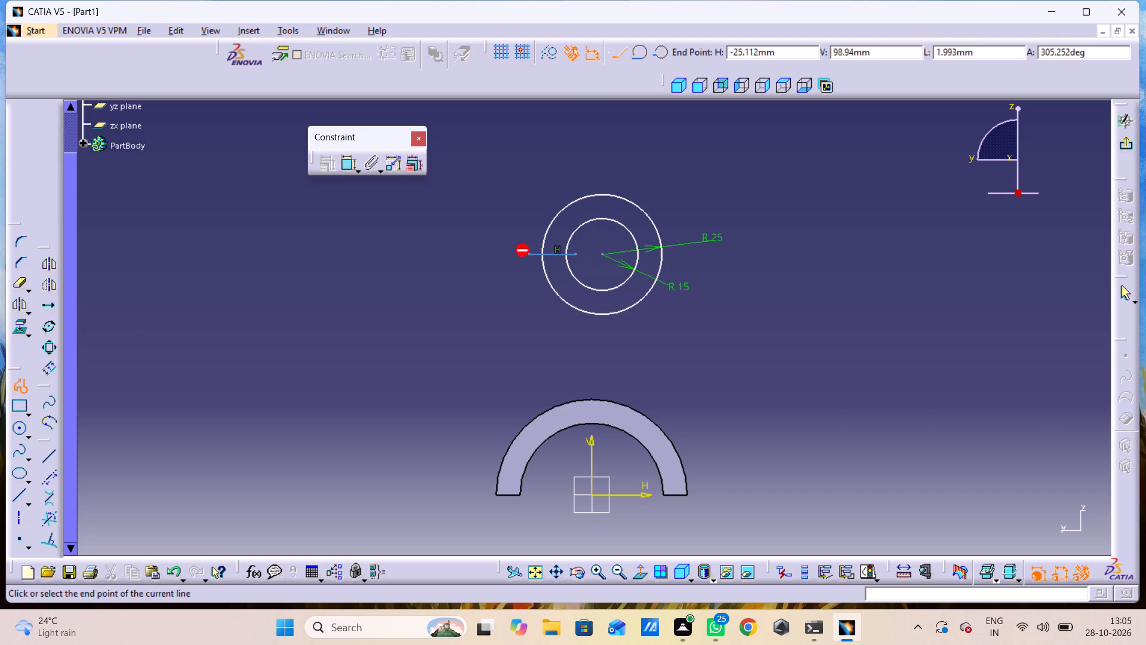
key(Escape)
key(Escape)
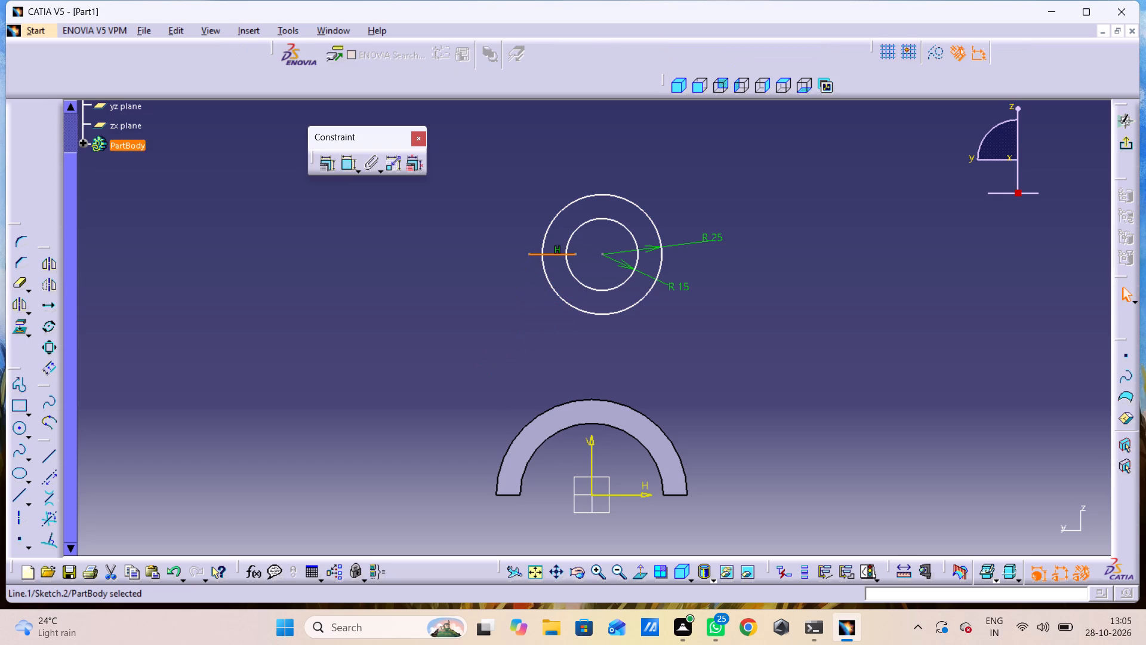
key(Escape)
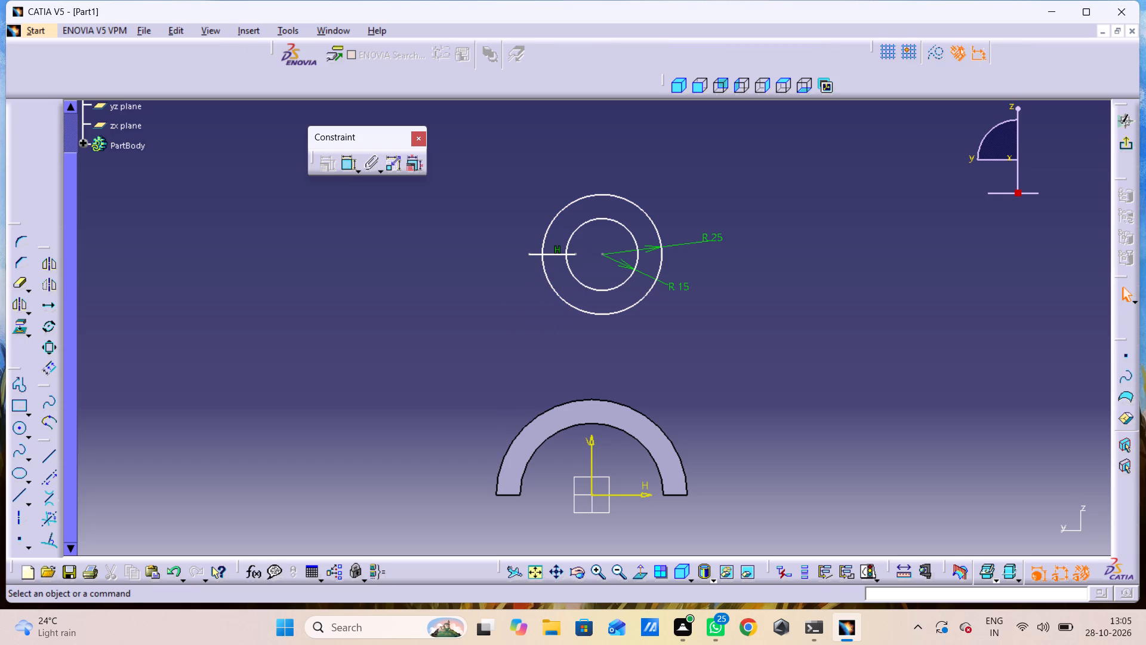
Draw a slanted line about 100 mm long from left of the short line down to near the H axis, outside the half-ring.
click(24, 379)
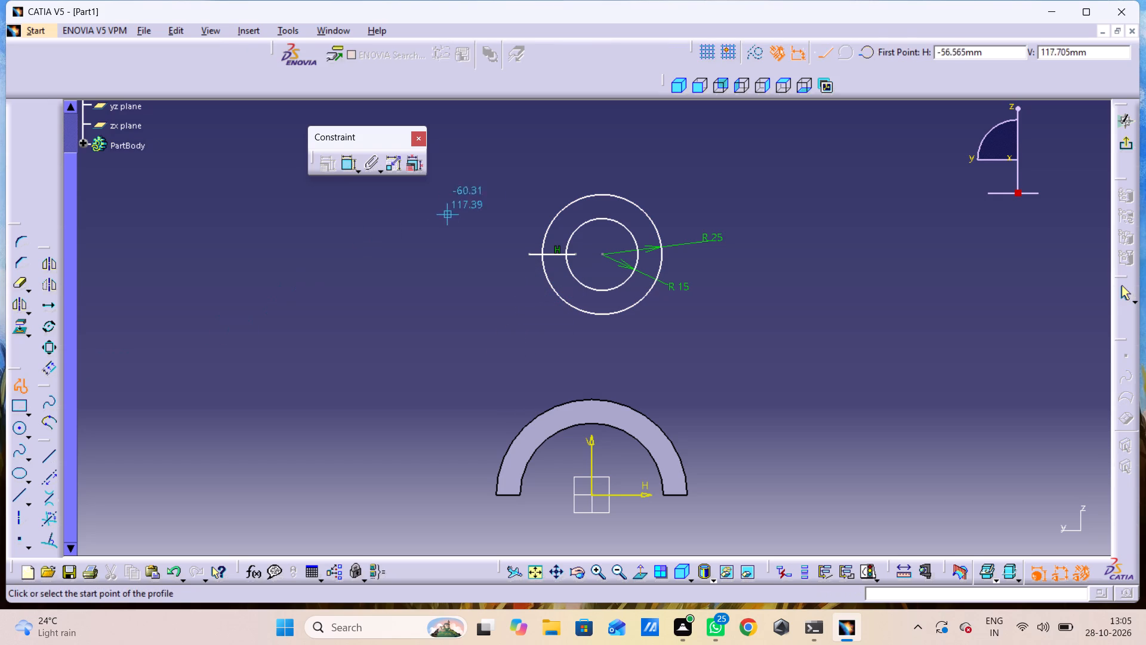
click(510, 256)
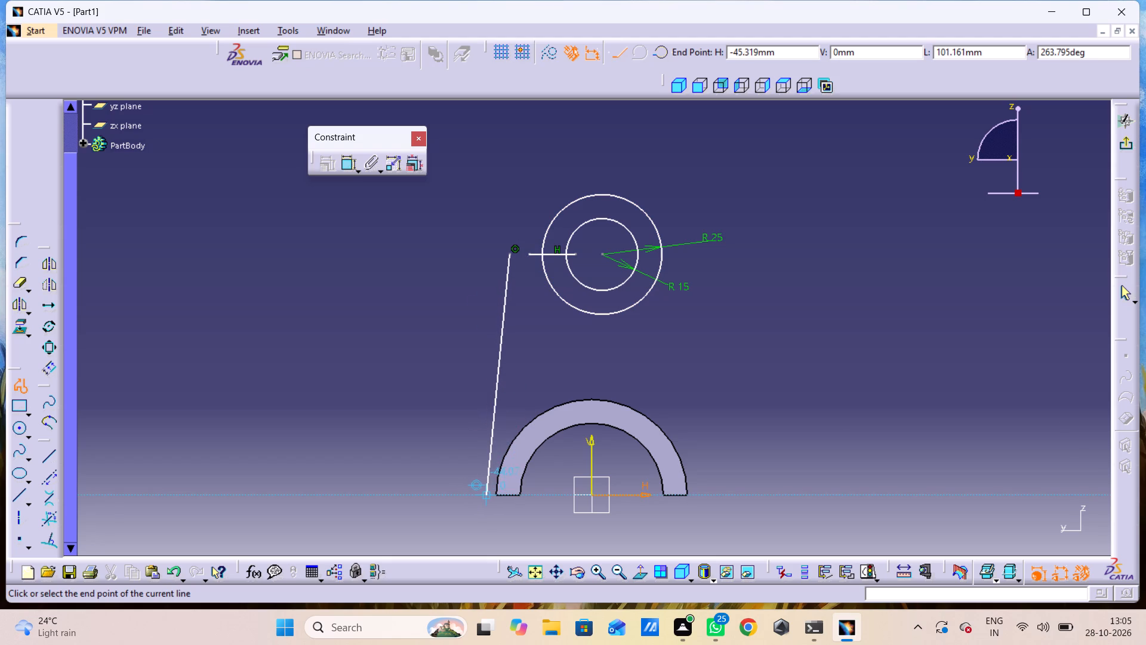
click(475, 492)
key(Escape)
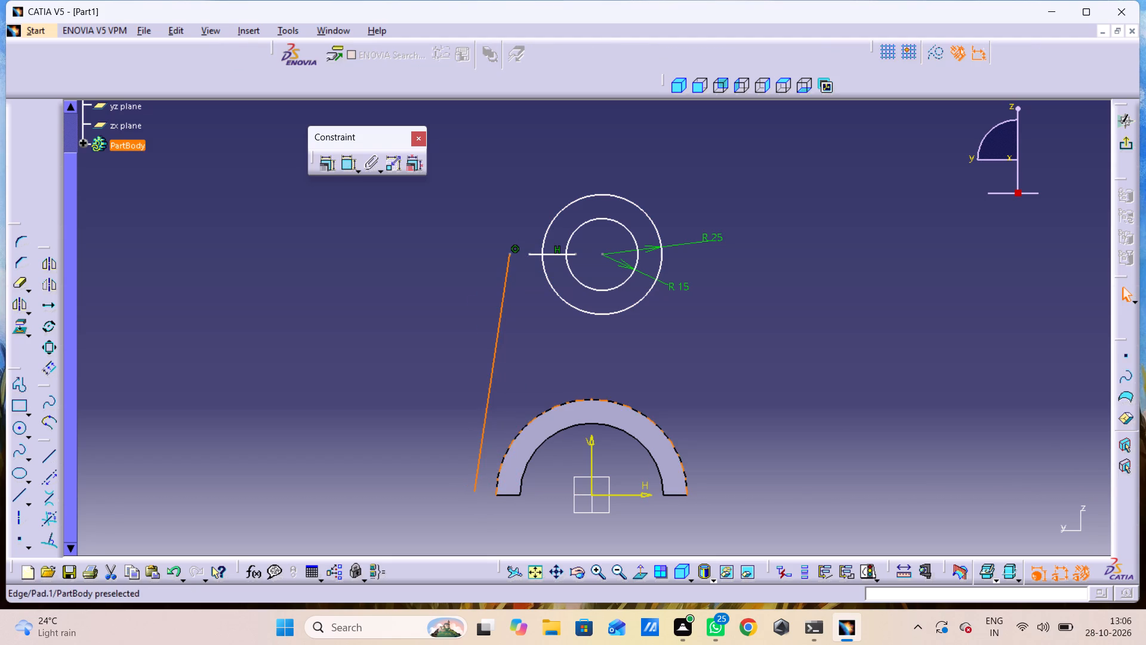
key(Escape)
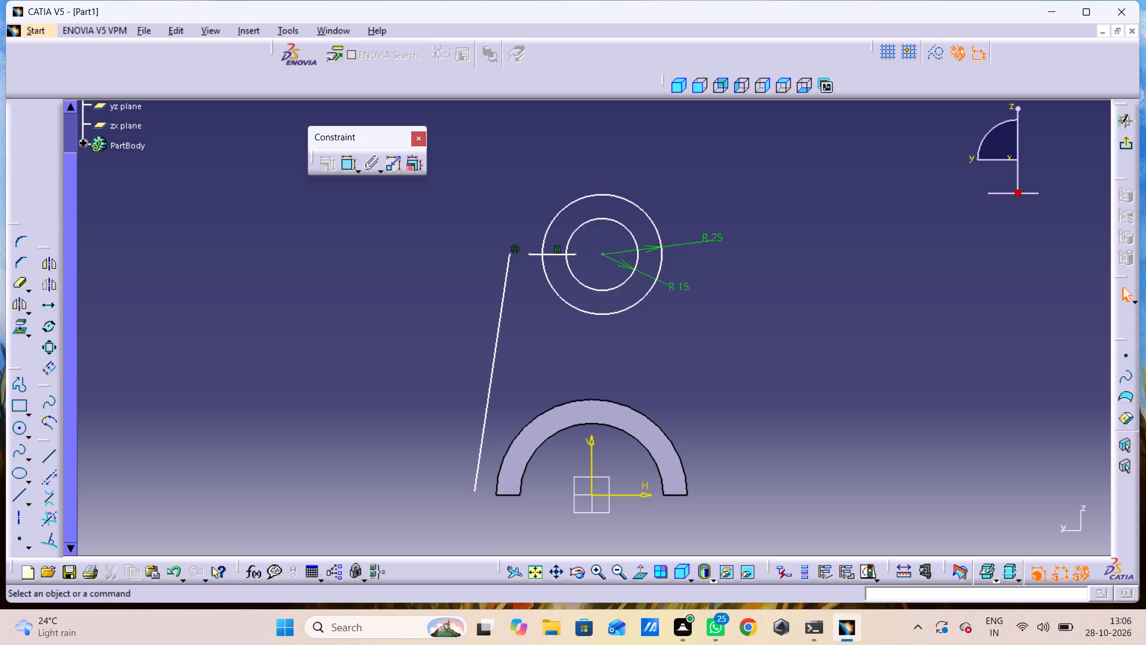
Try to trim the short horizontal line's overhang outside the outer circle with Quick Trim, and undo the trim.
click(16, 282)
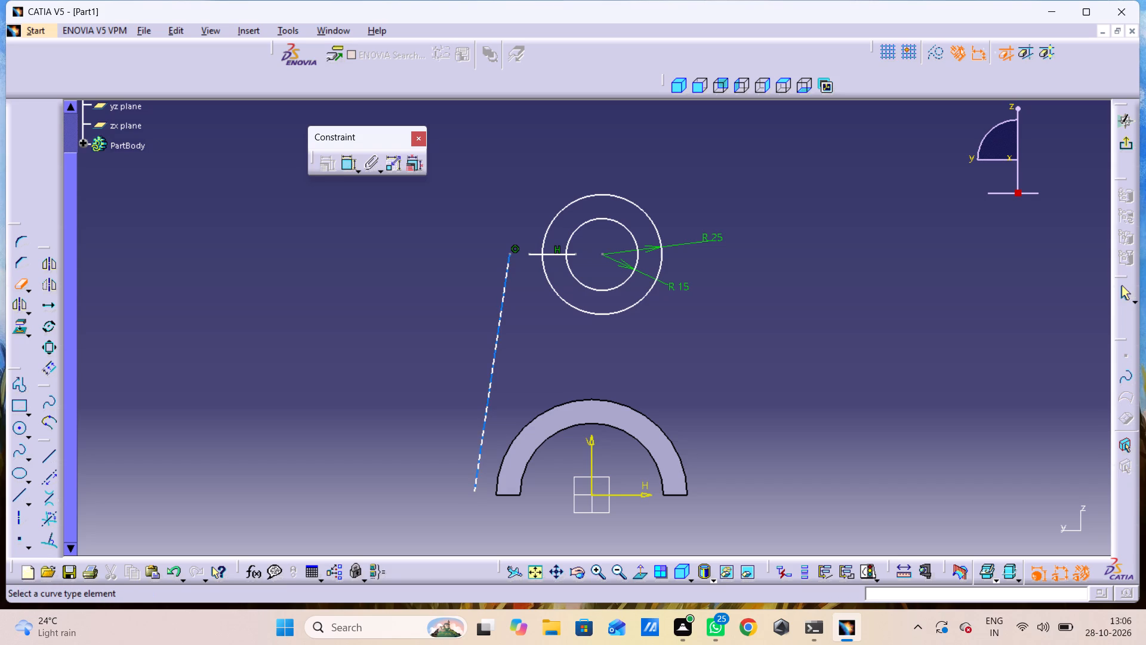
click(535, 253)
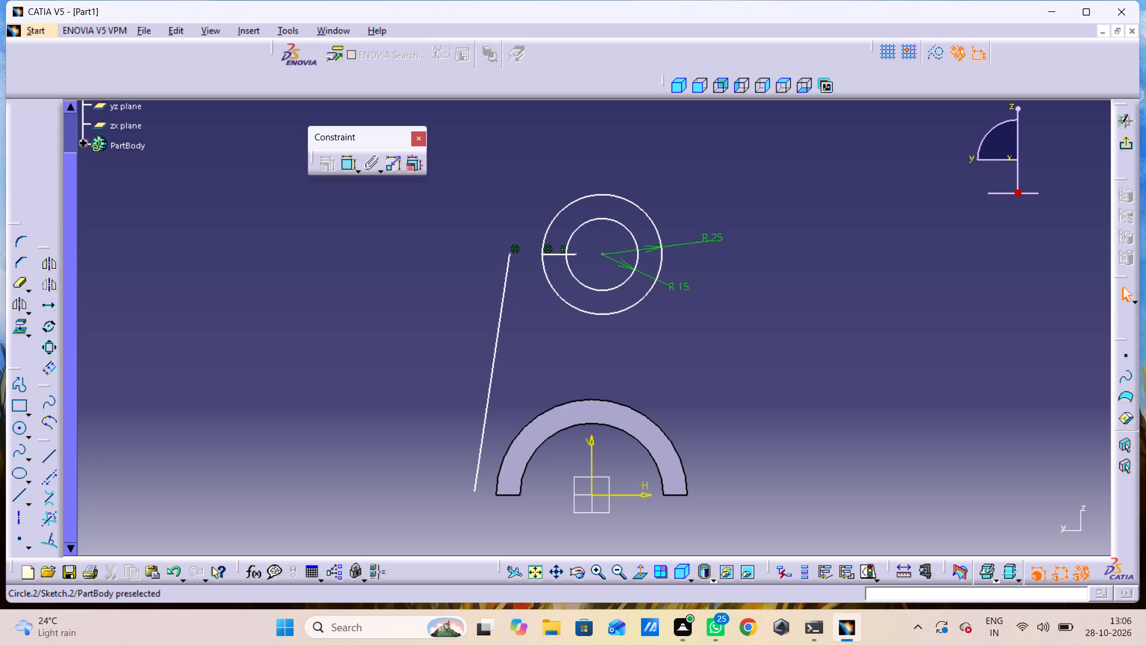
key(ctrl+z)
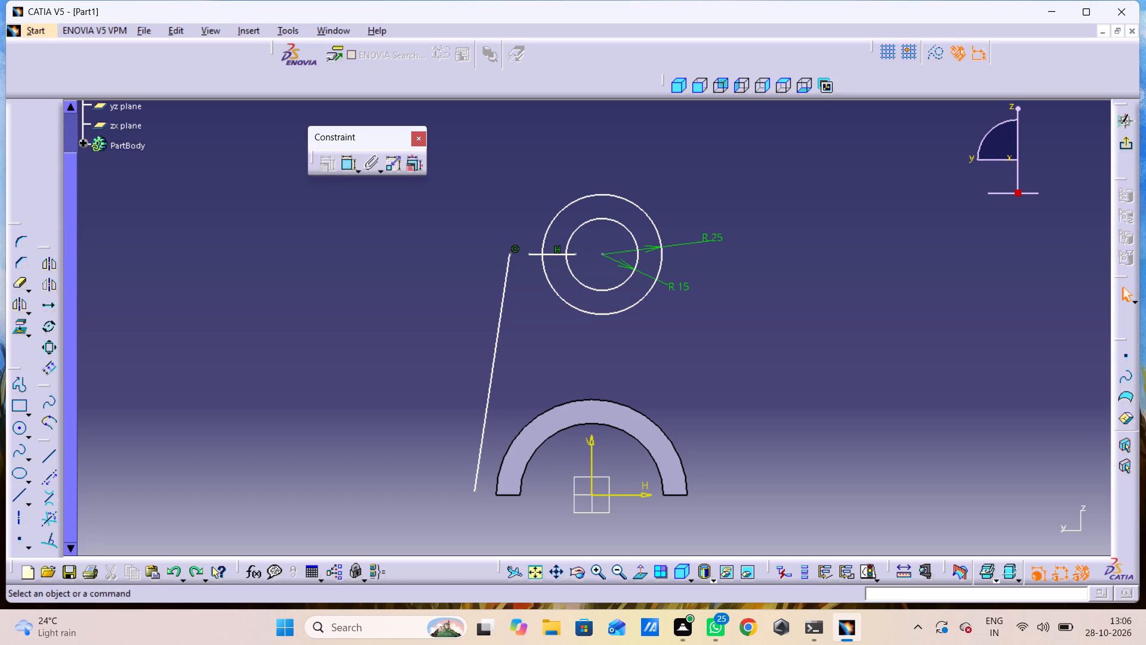
Draw a matching horizontal line about 20 mm long at centre height, crossing the right side of both circles.
double_click(18, 387)
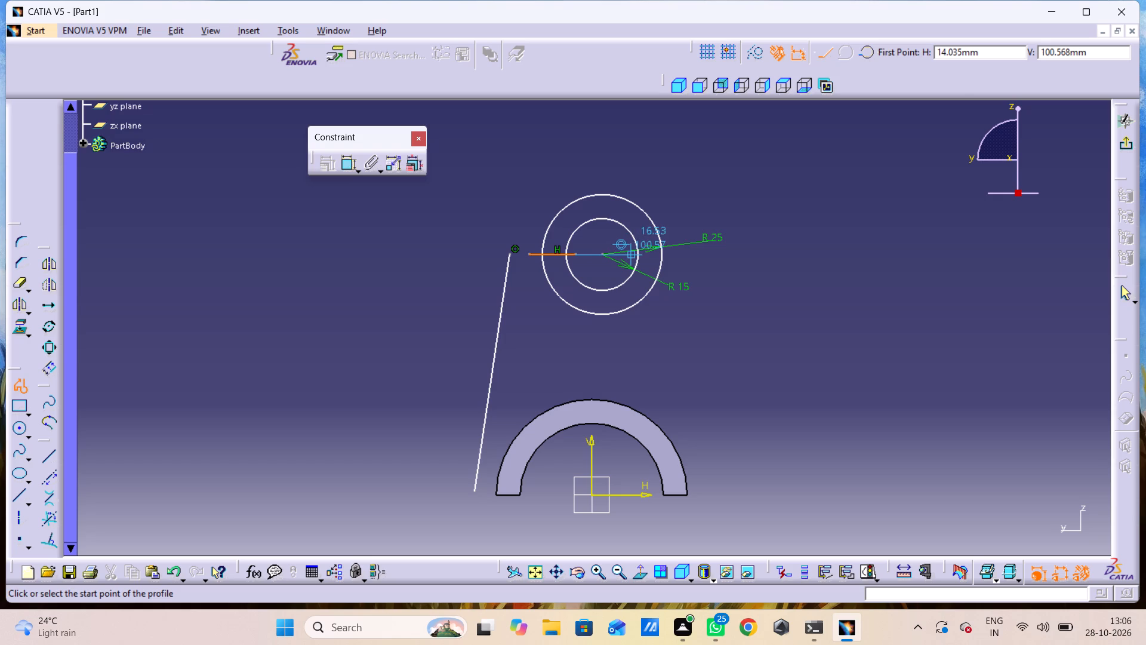
click(625, 253)
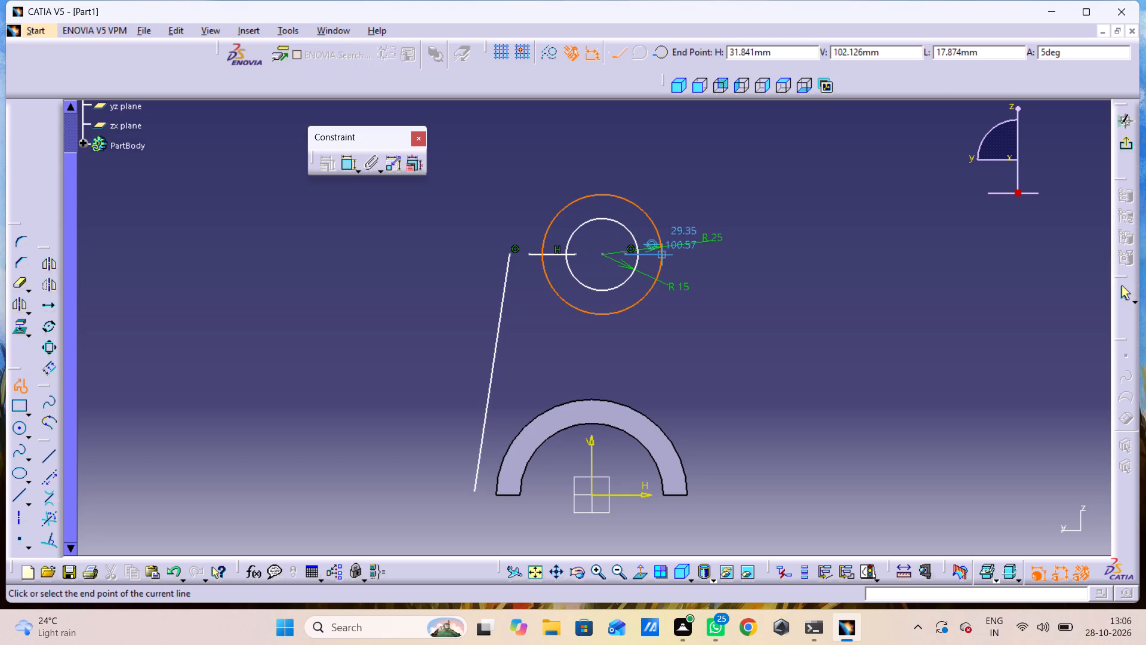
click(671, 257)
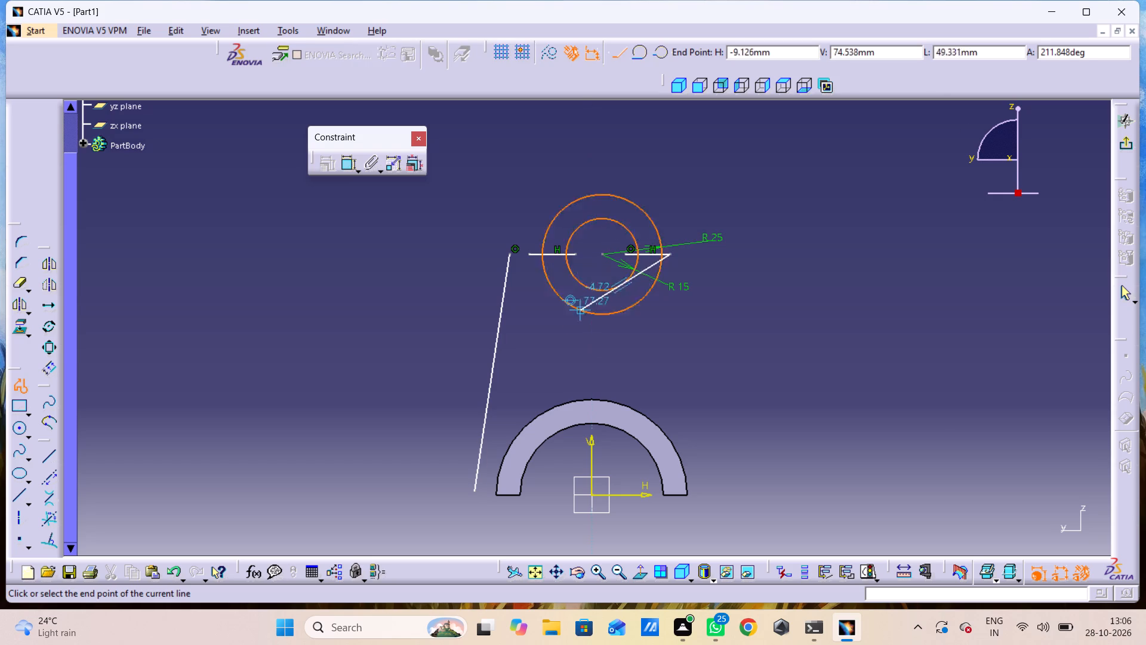
key(Escape)
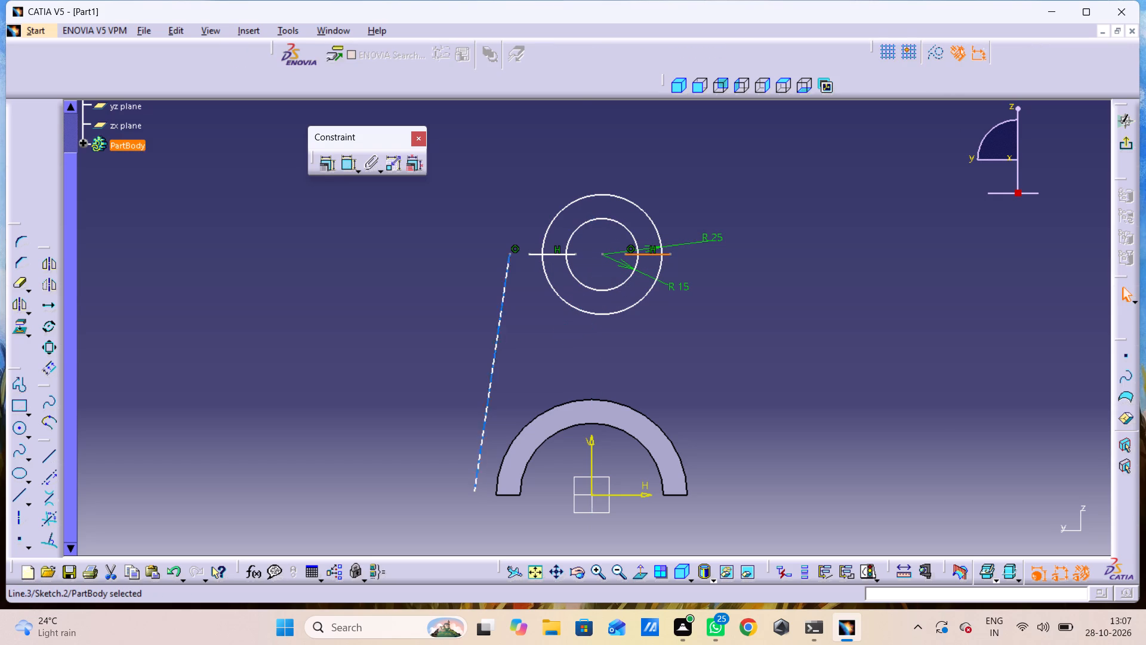
Trim away the upper halves of both circles with Quick Trim, leaving the two lower arcs.
double_click(26, 282)
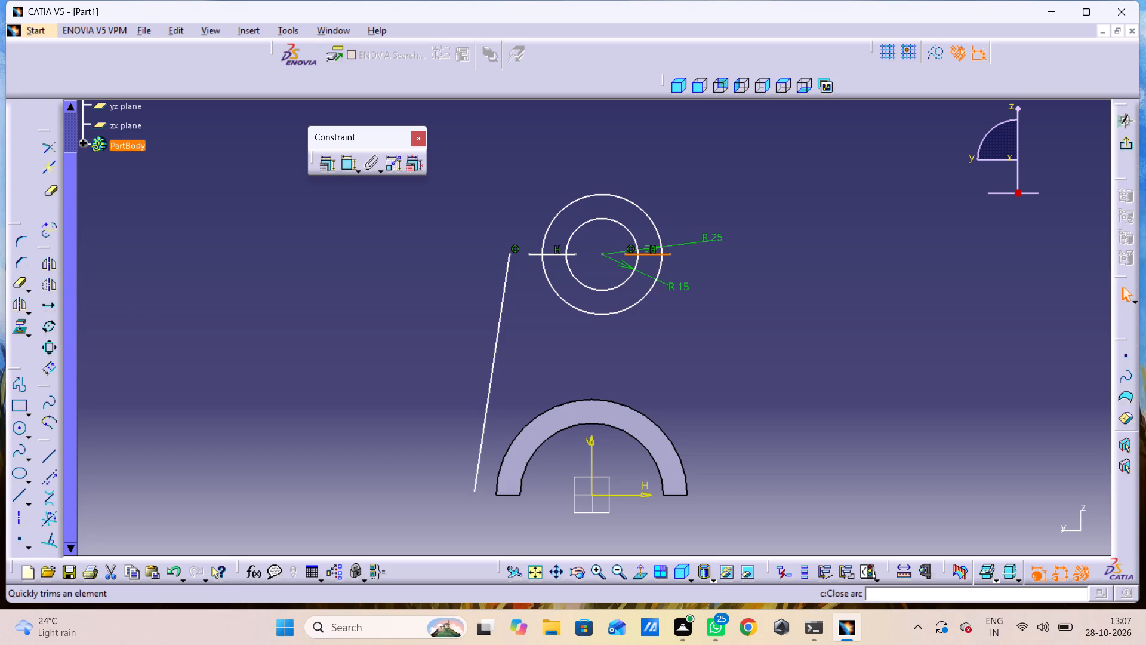
double_click(51, 188)
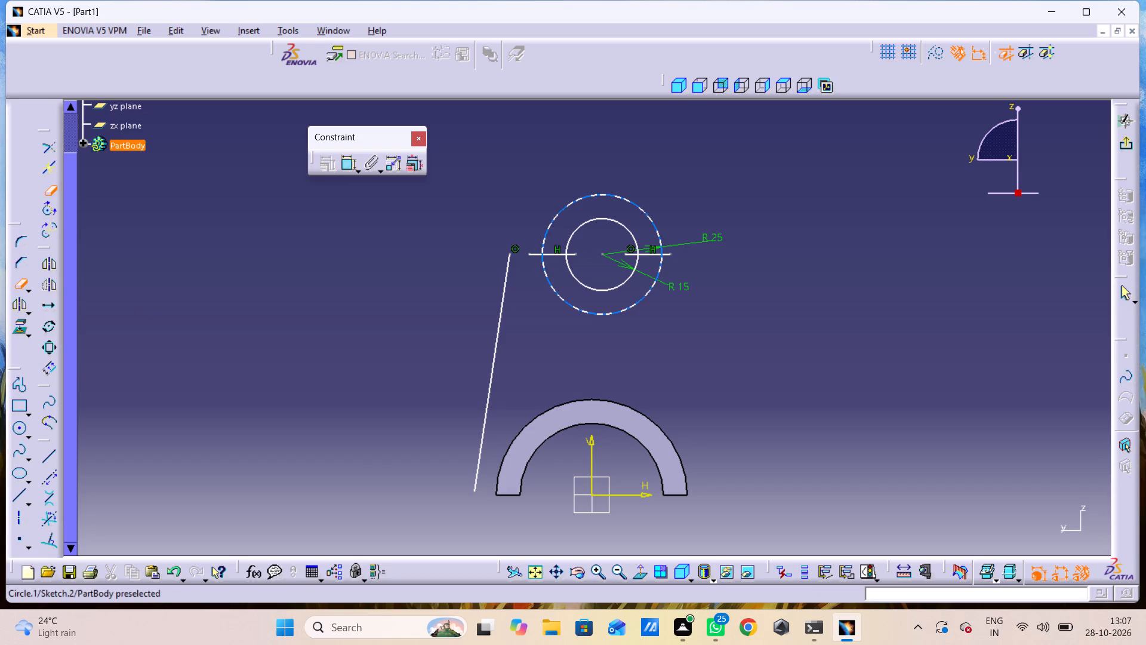
click(589, 198)
click(594, 218)
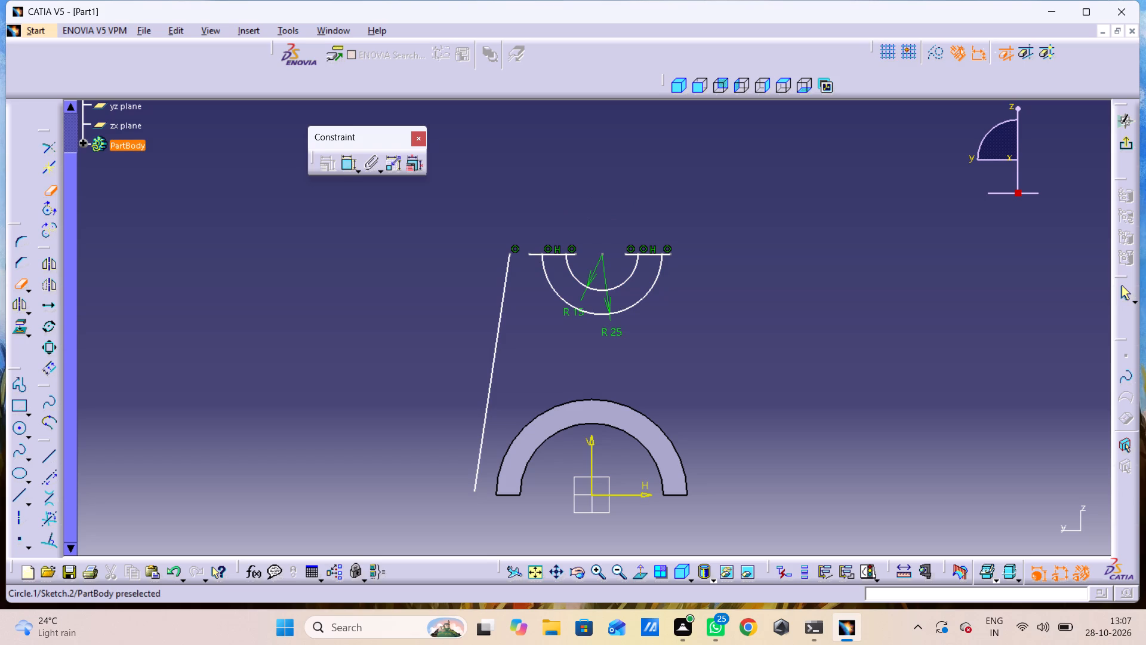
key(Escape)
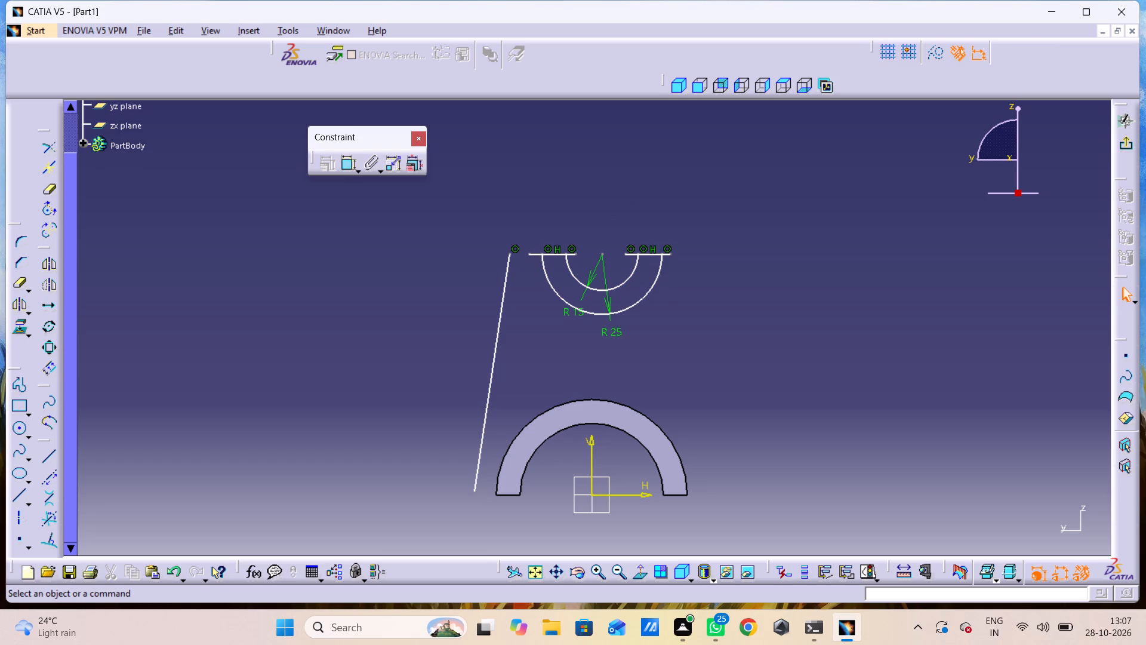
Make the left short line's outer endpoint coincident with the R25 arc's left endpoint.
double_click(344, 162)
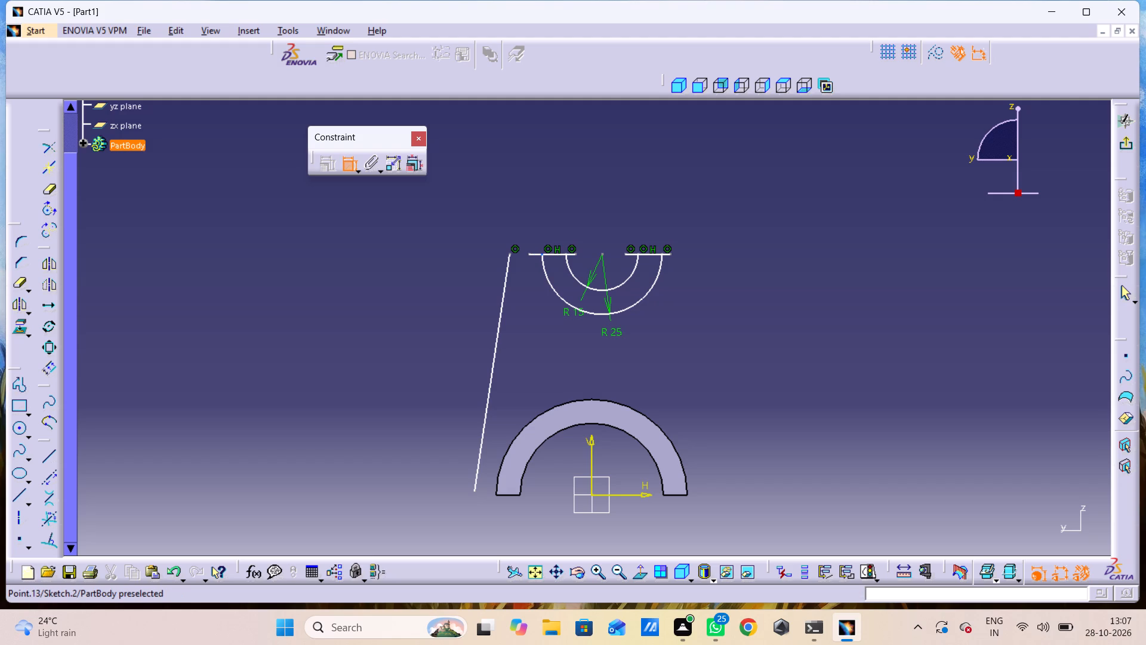
click(540, 253)
ctrl+middle_drag(532, 270, 537, 192)
middle_drag(526, 216, 529, 341)
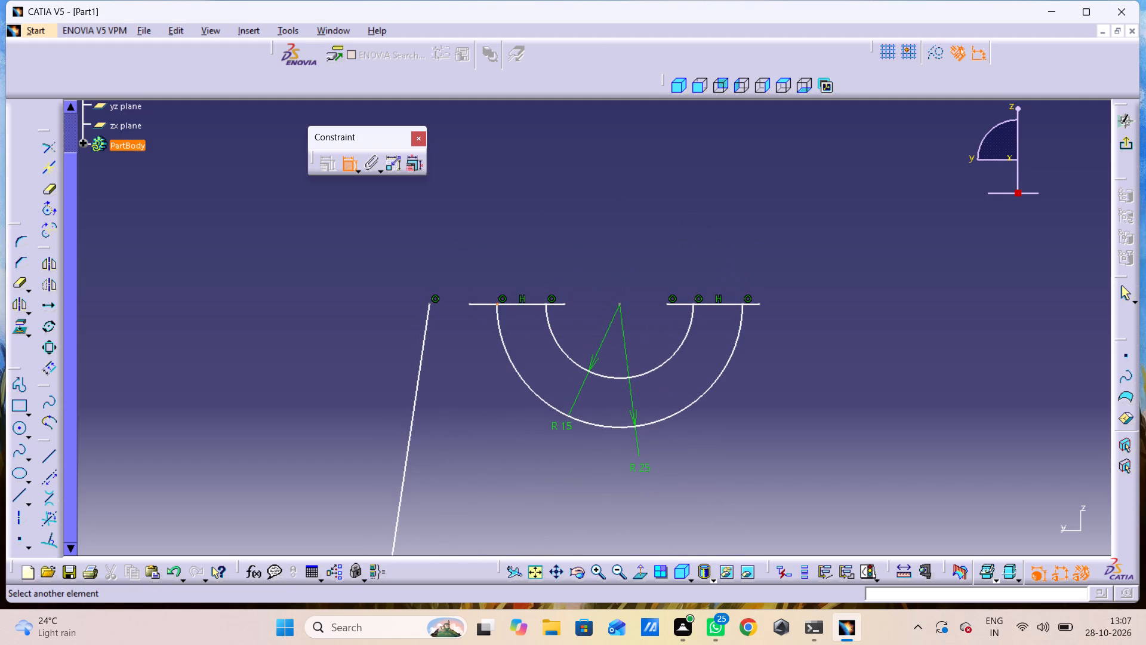
click(472, 303)
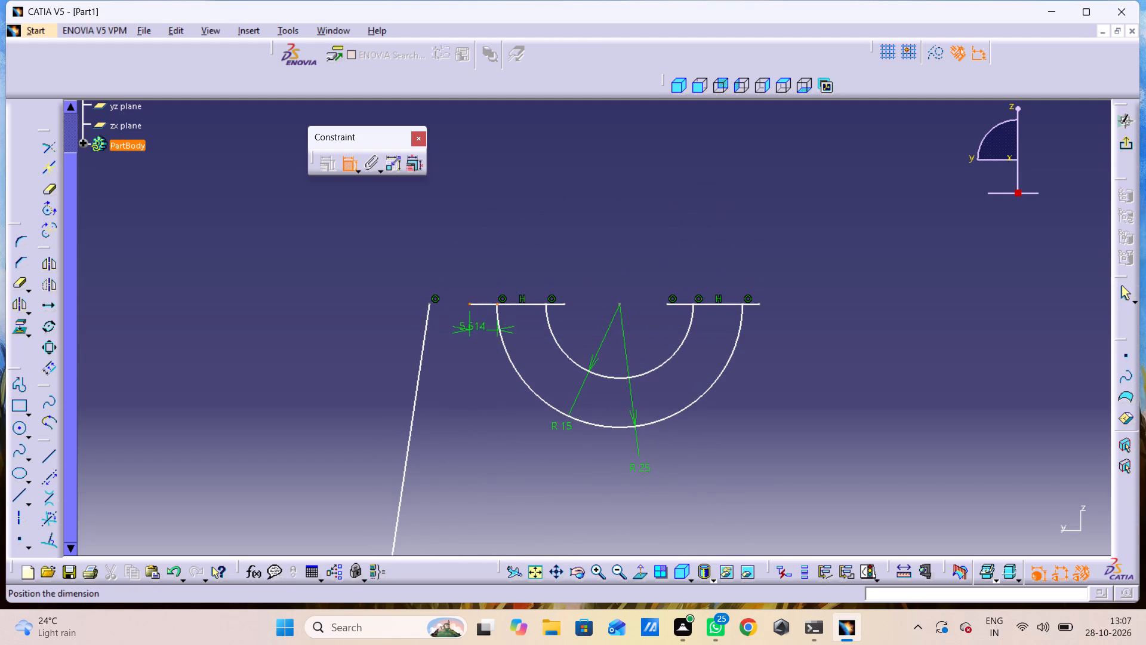
right_click(478, 346)
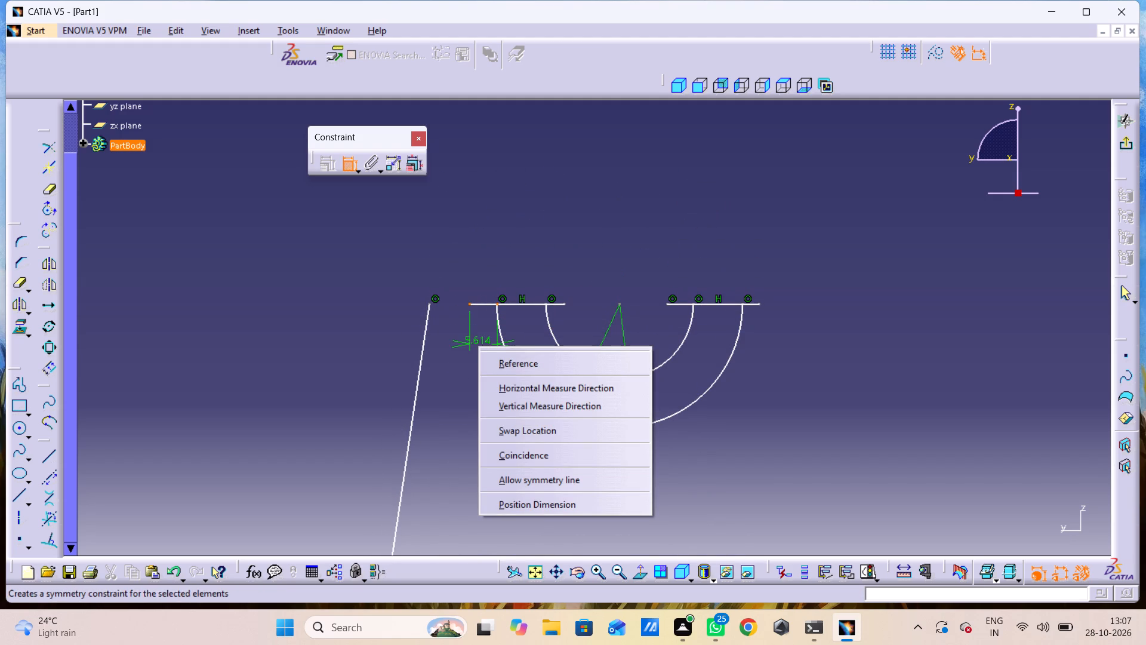
click(510, 461)
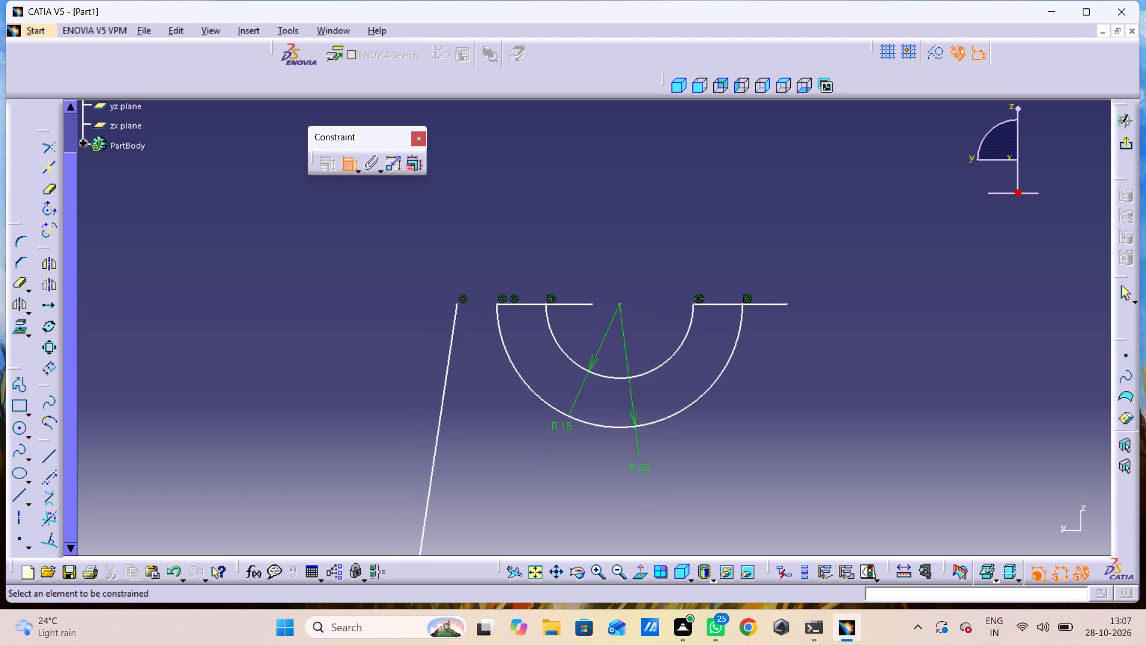
Make the left short line's inner endpoint coincident with the R15 arc's left endpoint.
click(546, 303)
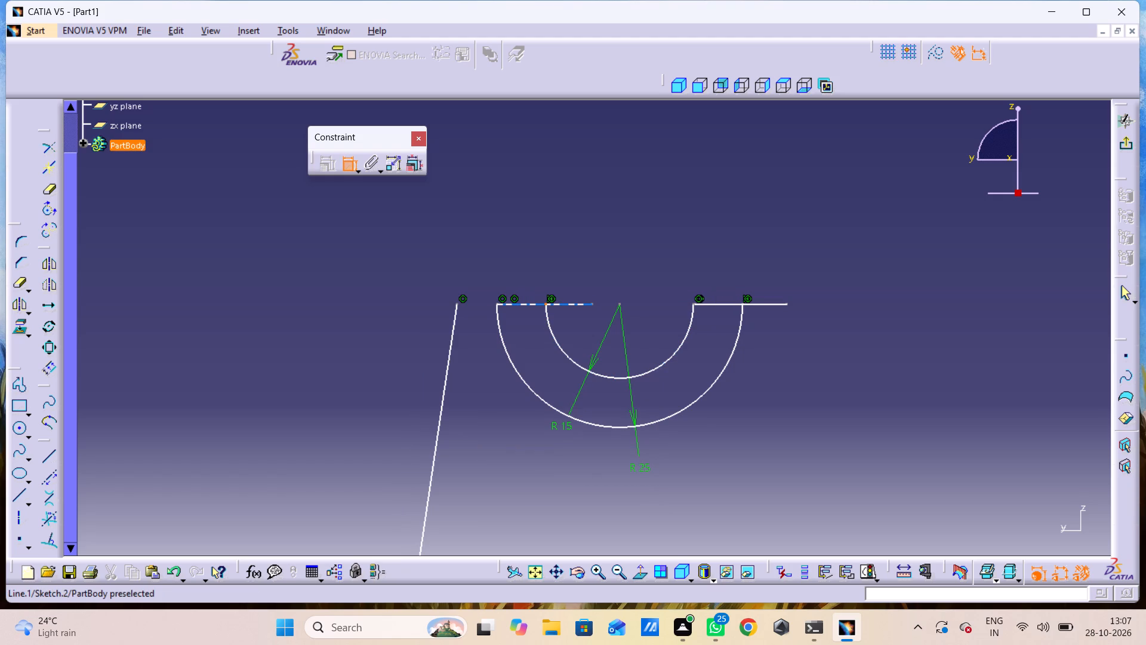
click(590, 303)
right_click(583, 260)
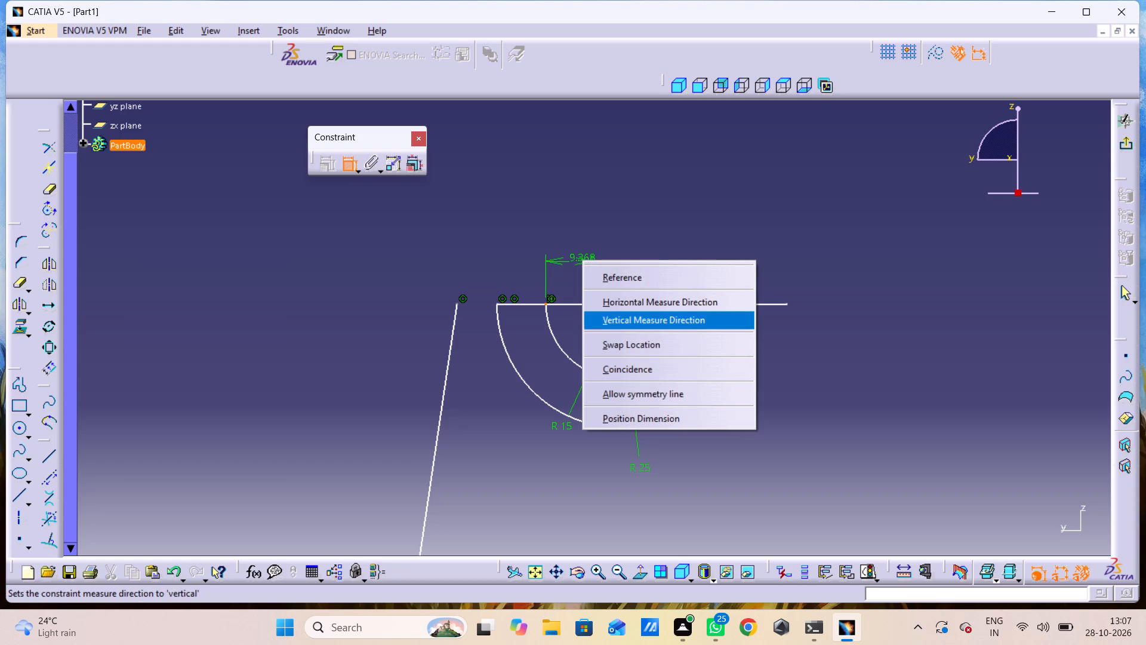
click(615, 368)
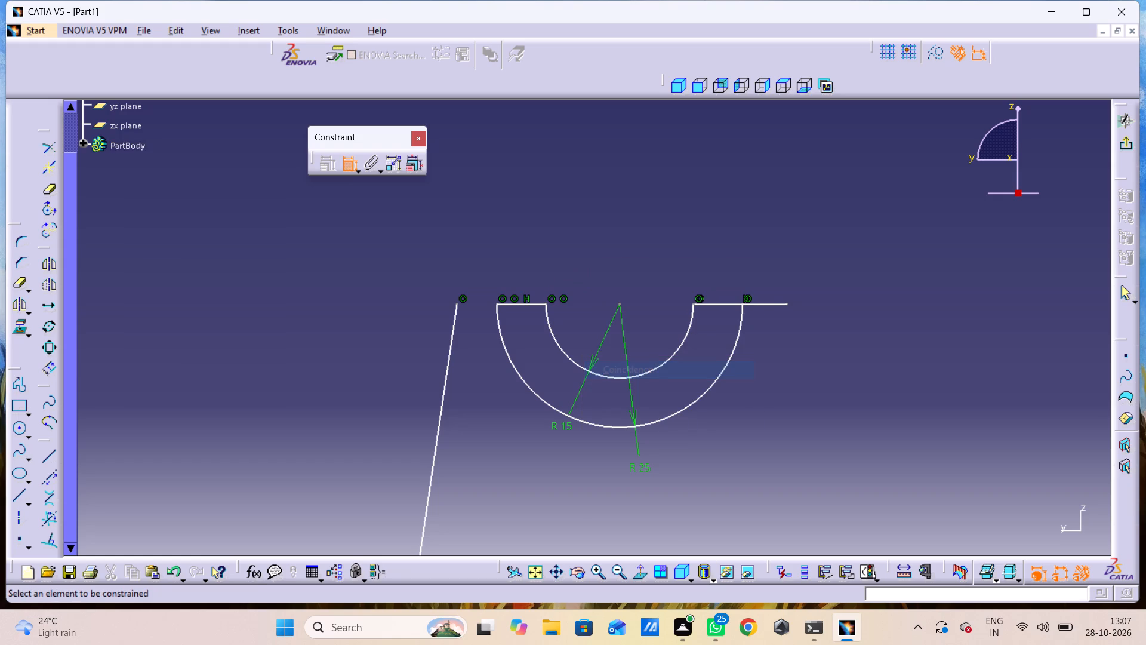
Make the right short line's inner endpoint coincident with the R15 arc's right endpoint.
ctrl+middle_drag(597, 293, 596, 343)
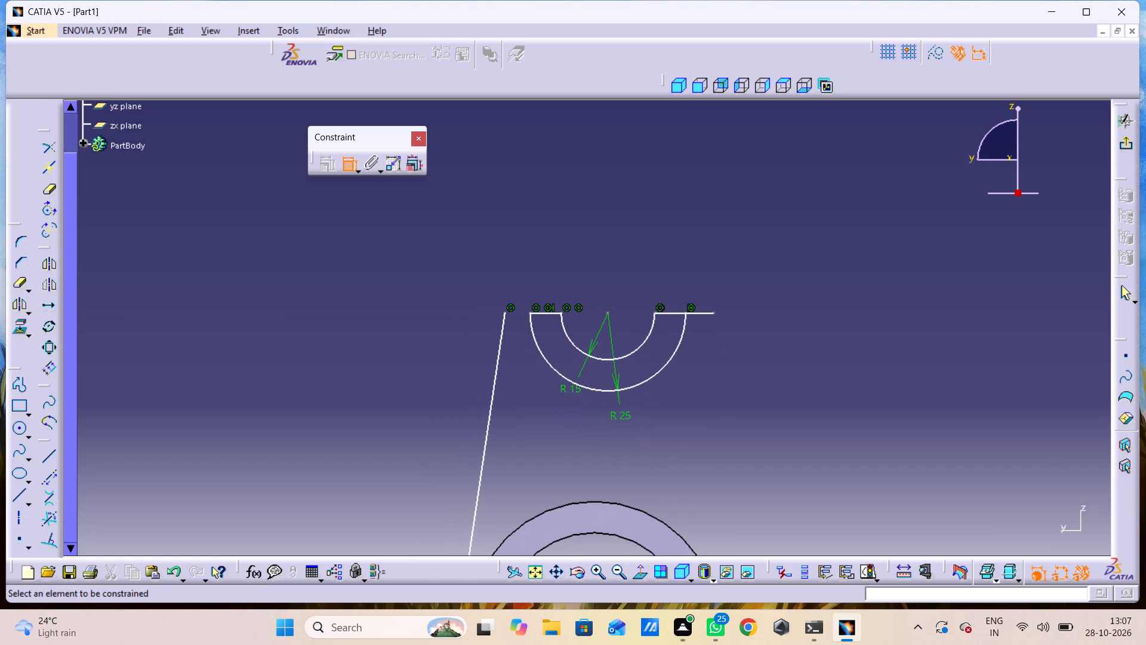
ctrl+middle_drag(653, 318, 646, 275)
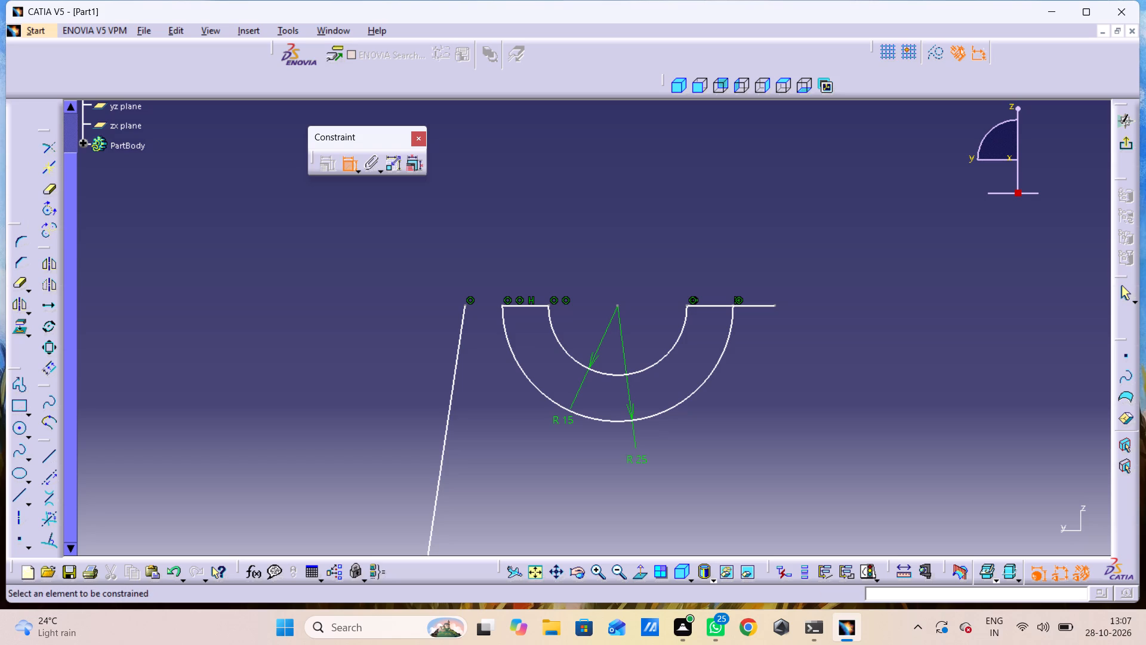
ctrl+middle_drag(688, 306, 695, 249)
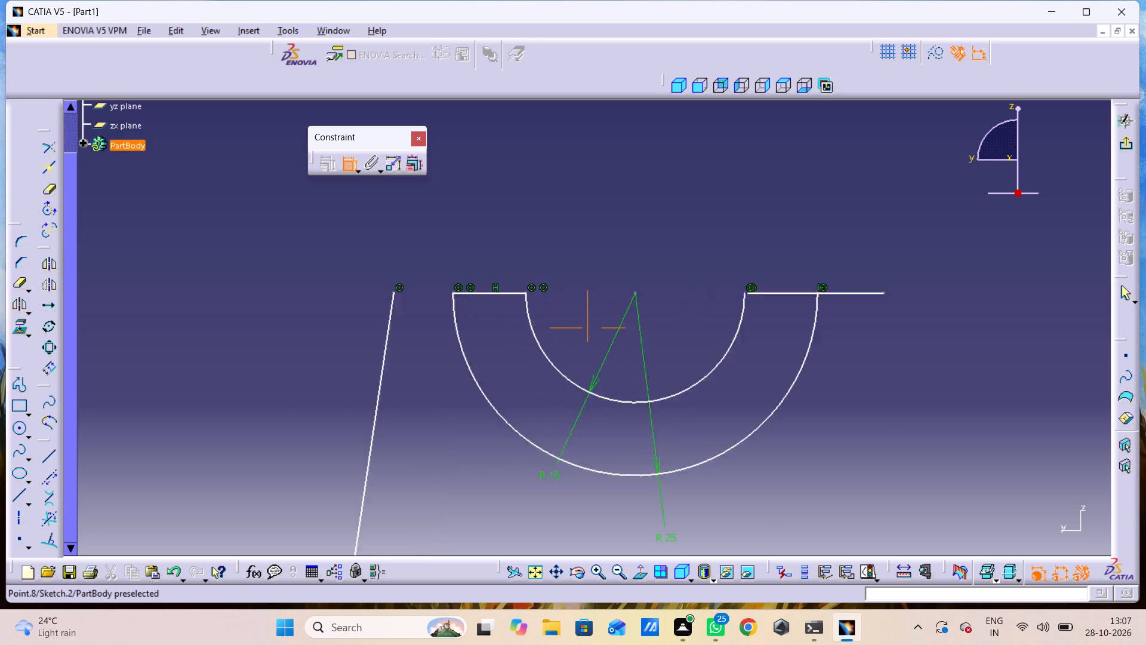
ctrl+middle_drag(695, 249, 692, 214)
ctrl+middle_drag(787, 304, 777, 234)
middle_drag(776, 239, 585, 303)
right_drag(738, 253, 643, 286)
ctrl+middle_drag(681, 283, 680, 191)
middle_drag(834, 233, 262, 346)
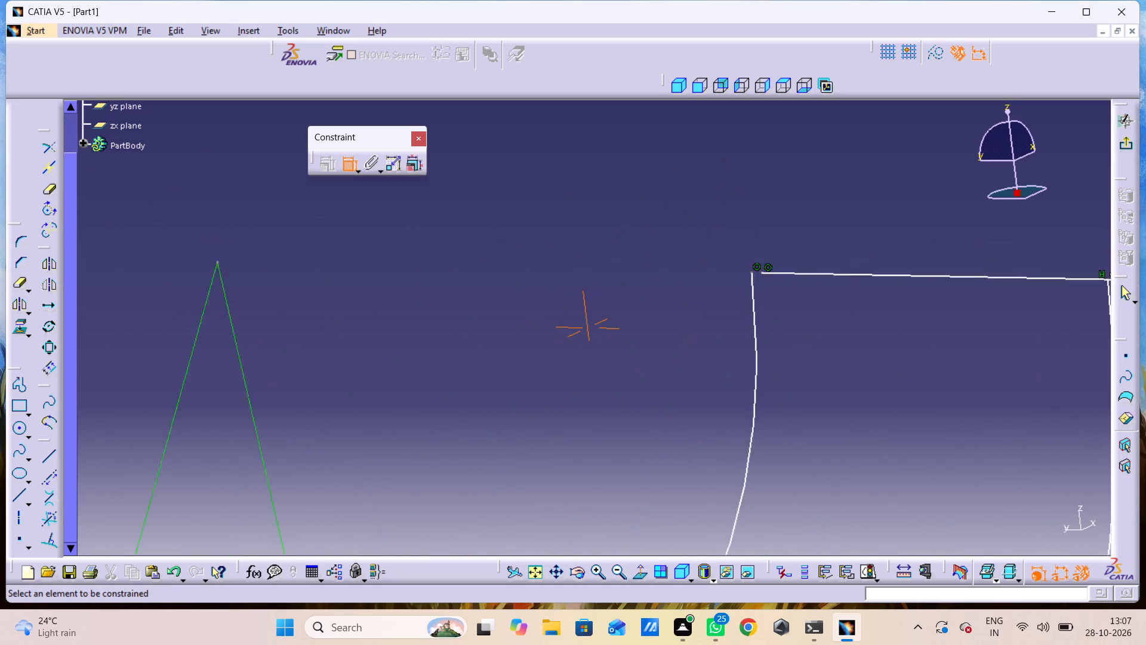
middle_drag(262, 346, 249, 351)
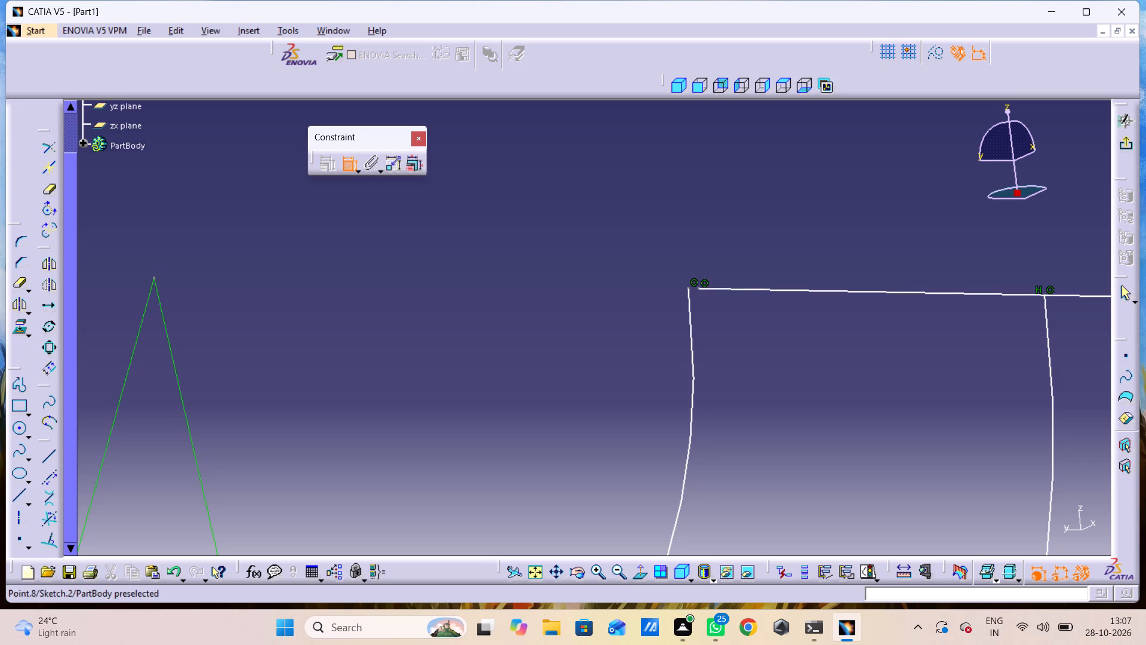
click(700, 290)
click(685, 286)
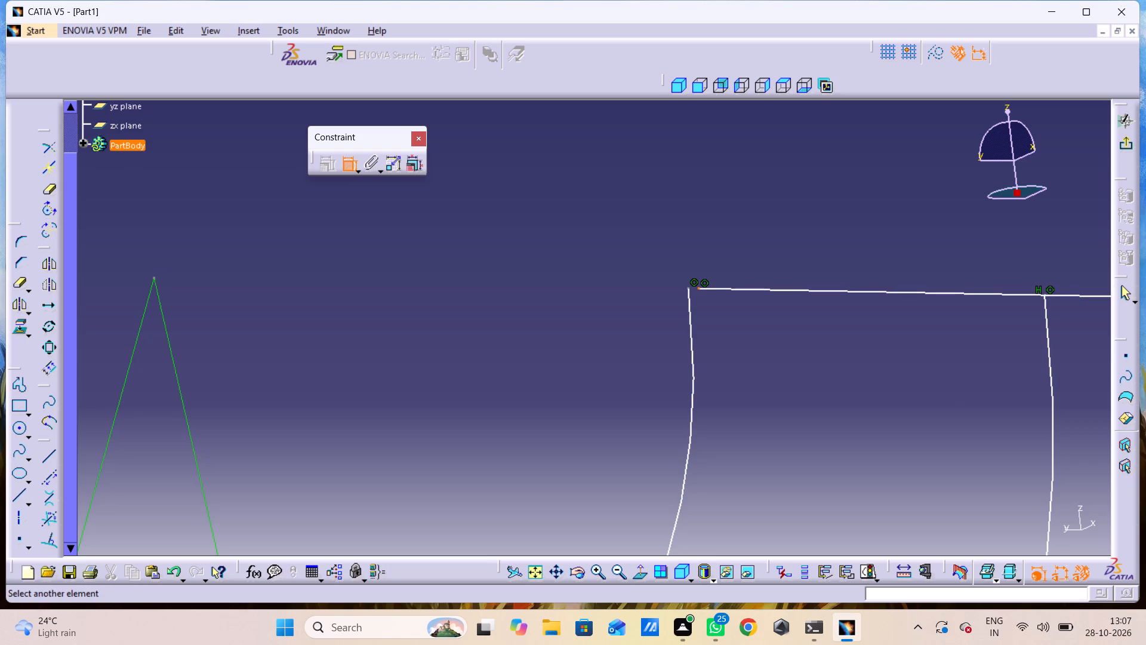
click(694, 287)
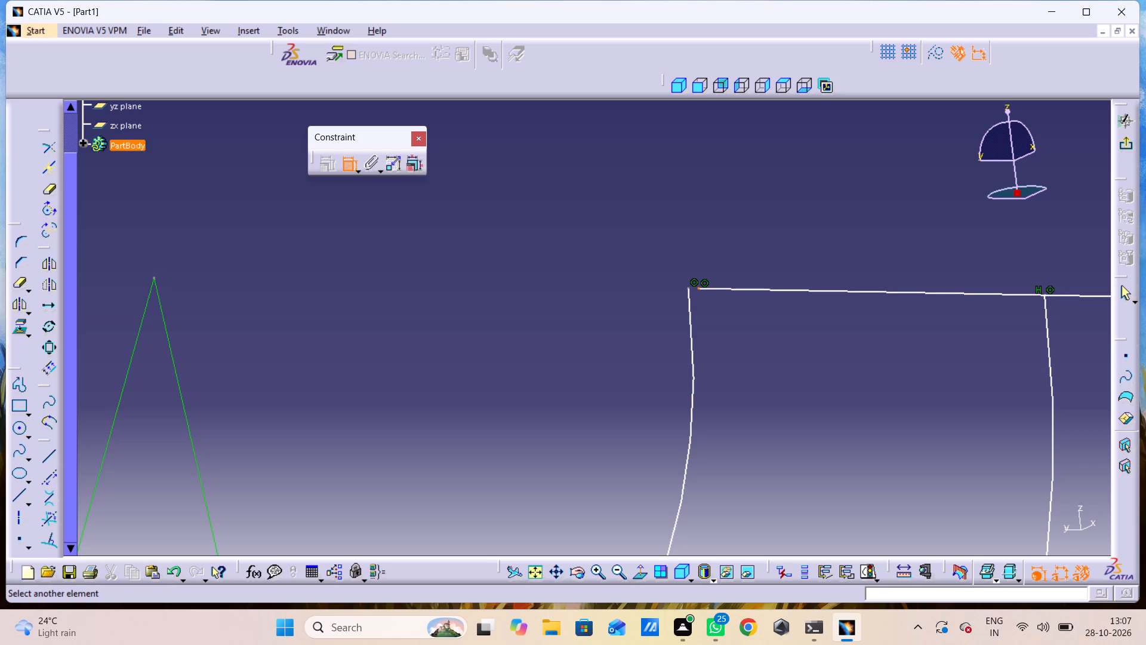
click(688, 288)
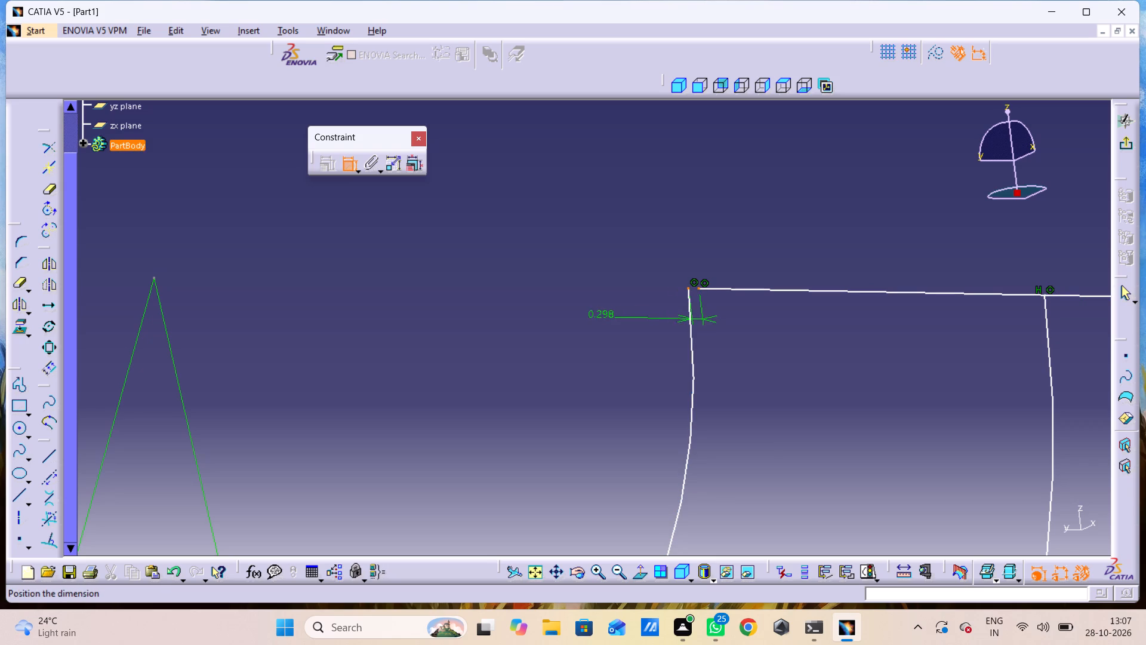
right_click(594, 319)
click(636, 419)
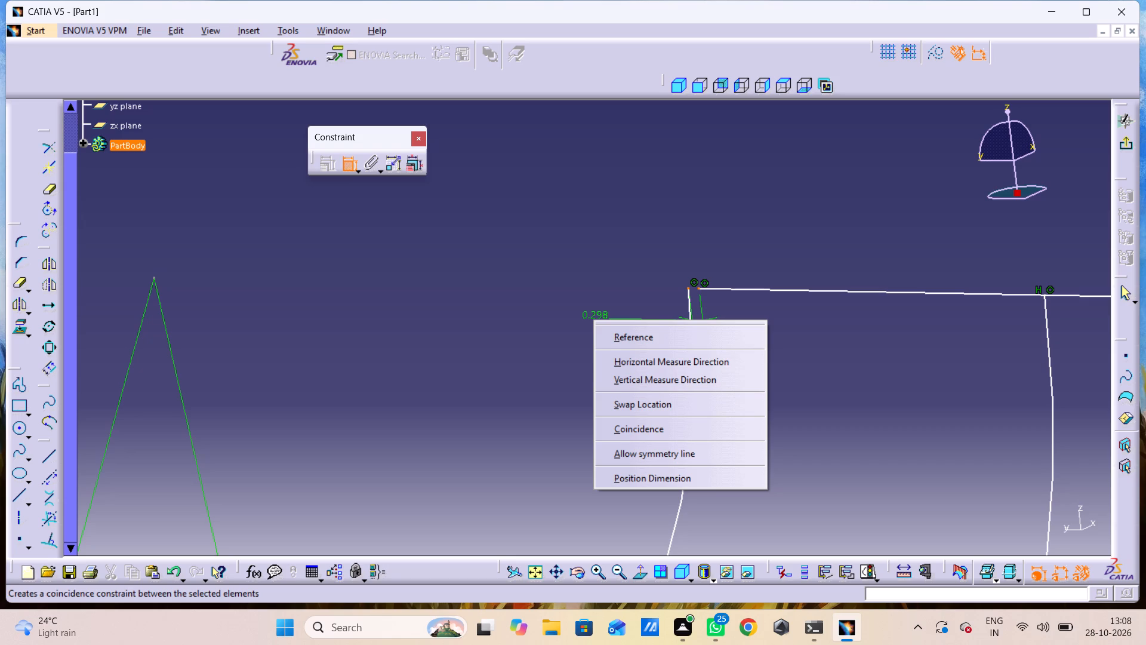
click(637, 423)
Make the right short line's outer endpoint coincident with the R25 arc's right endpoint.
ctrl+middle_drag(717, 372, 633, 398)
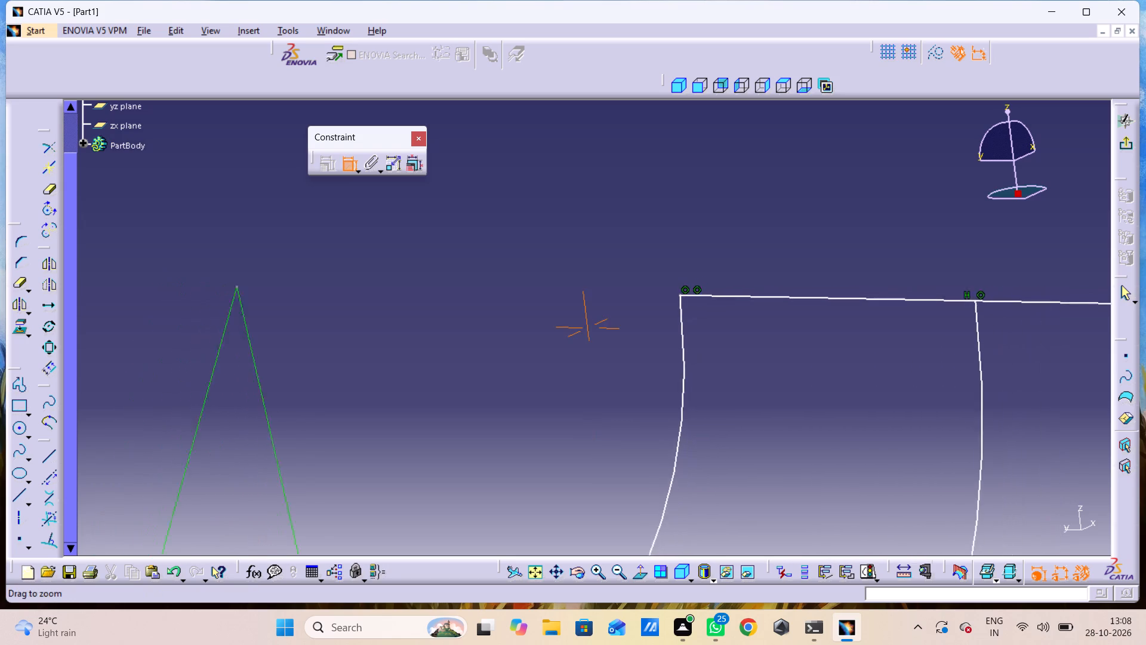
ctrl+middle_drag(633, 398, 628, 400)
middle_drag(898, 313, 673, 373)
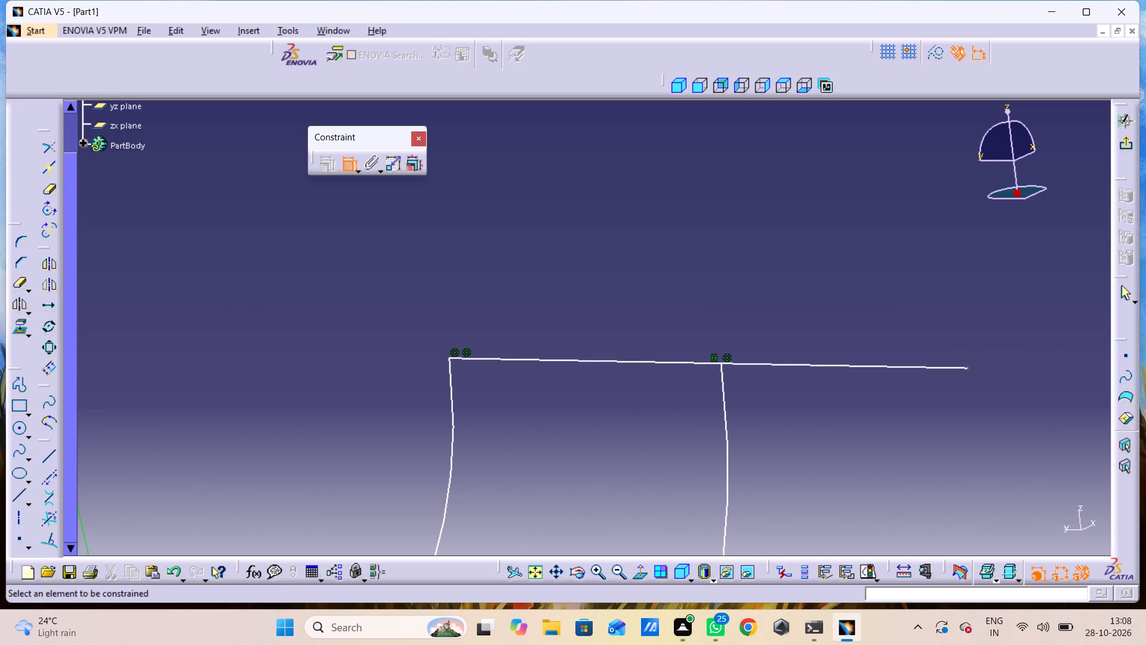
click(965, 365)
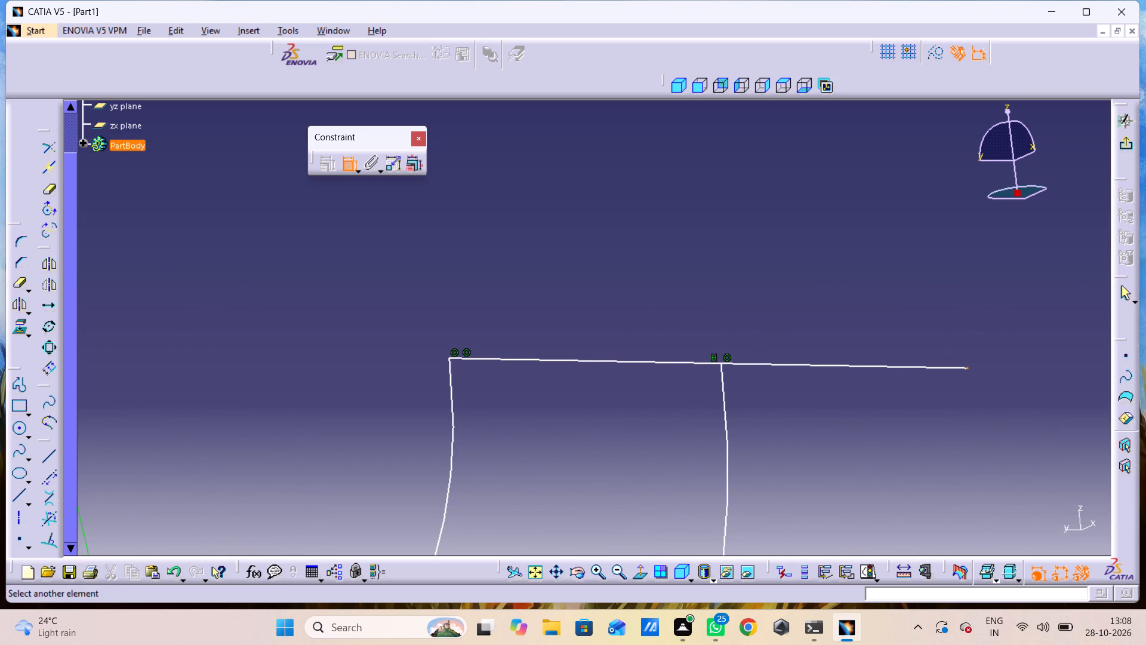
click(722, 364)
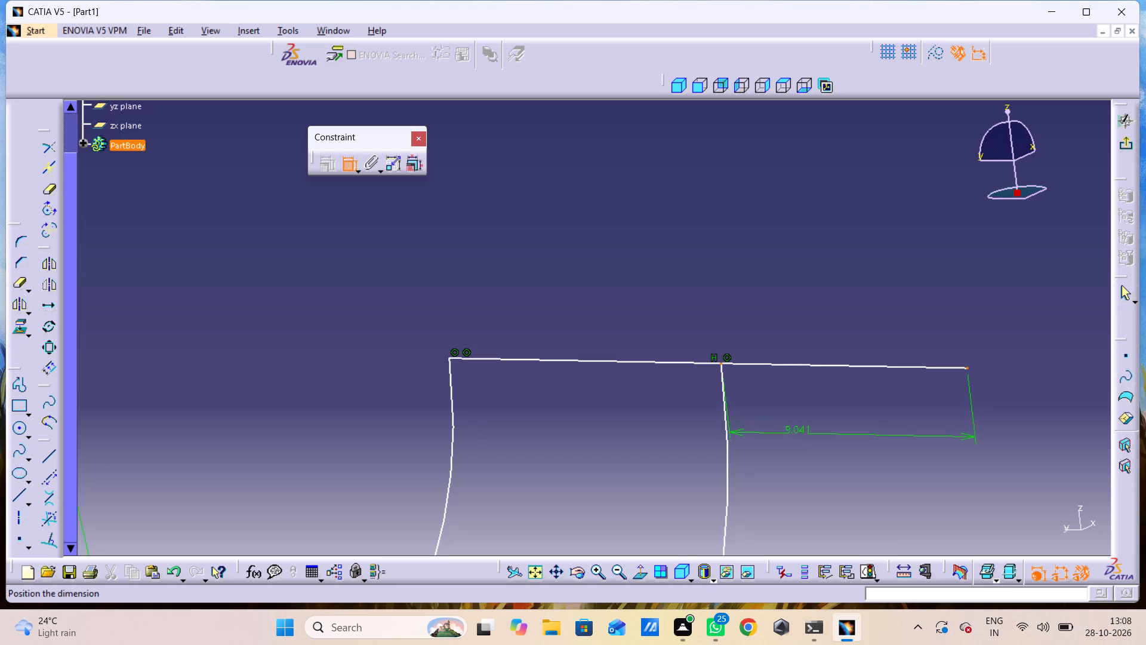
right_click(839, 433)
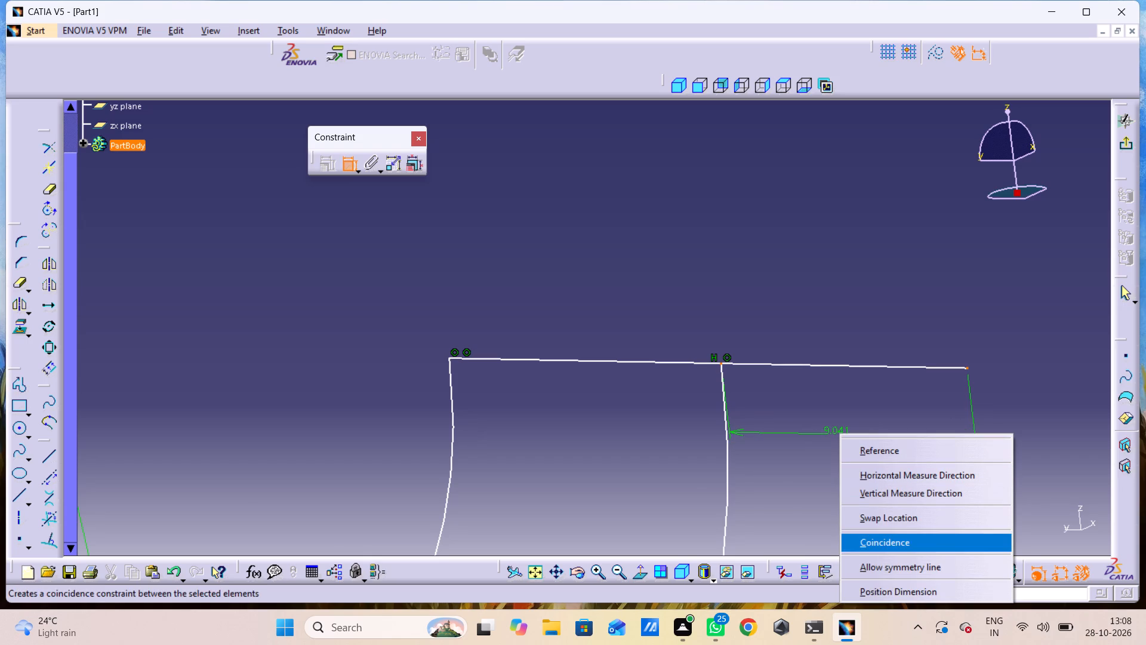
click(883, 534)
Examine the U-shaped profile and the separate long line against the half-ring solid in isometric view.
ctrl+middle_drag(846, 403, 846, 490)
ctrl+scroll(846, 403, down, 1)
ctrl+middle_drag(820, 406, 820, 411)
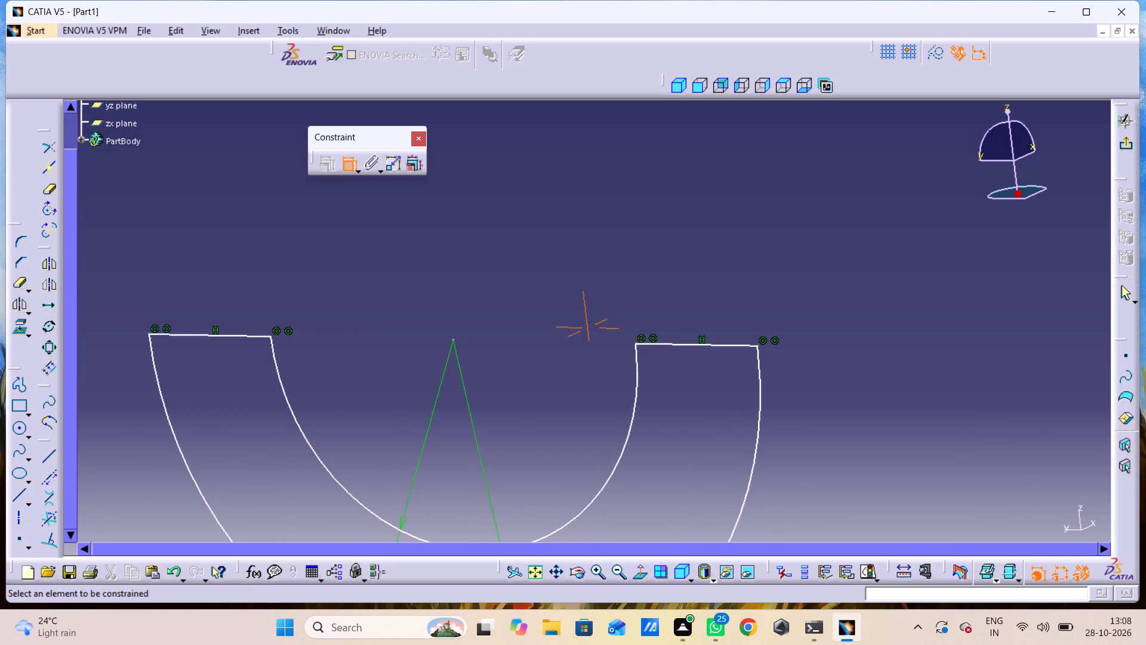
ctrl+middle_drag(820, 411, 817, 458)
ctrl+middle_drag(807, 413, 808, 454)
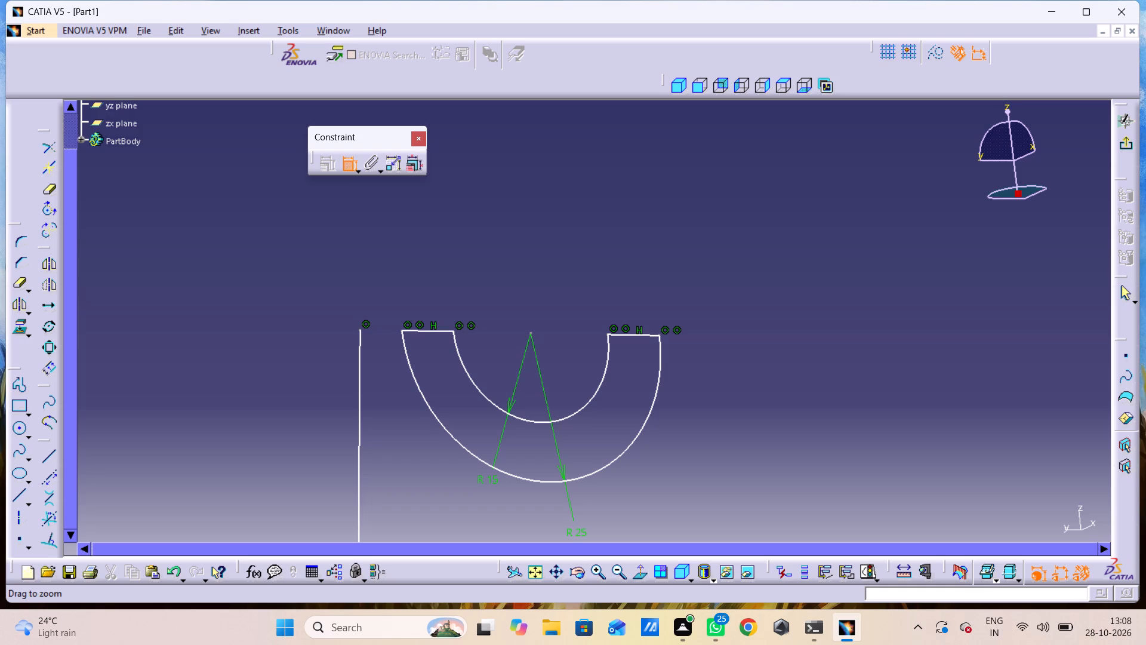
shift+middle_drag(704, 418, 705, 498)
shift+right_drag(700, 384, 705, 453)
shift+middle_drag(700, 384, 705, 453)
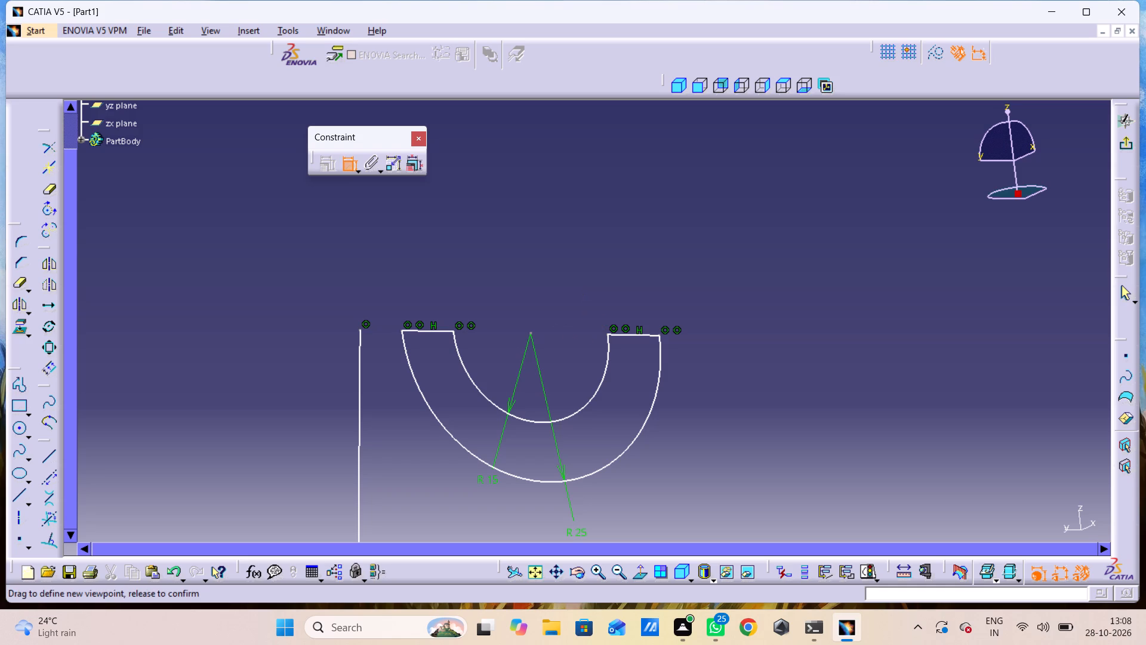
ctrl+middle_drag(700, 410, 700, 493)
ctrl+middle_drag(679, 456, 685, 481)
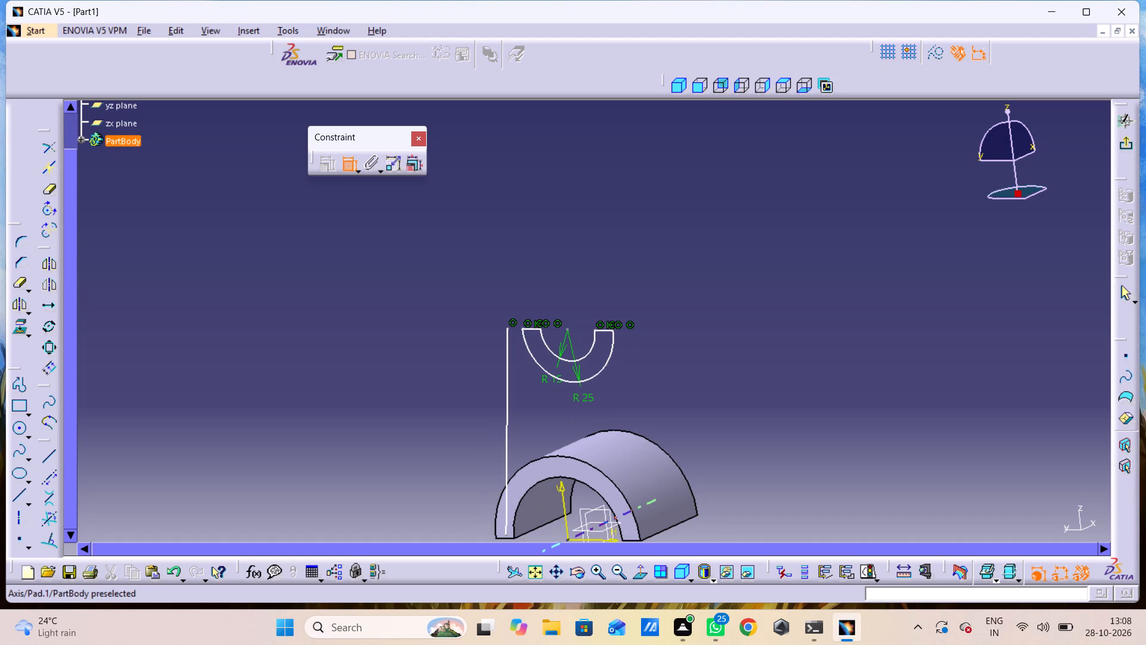
ctrl+middle_click(664, 460)
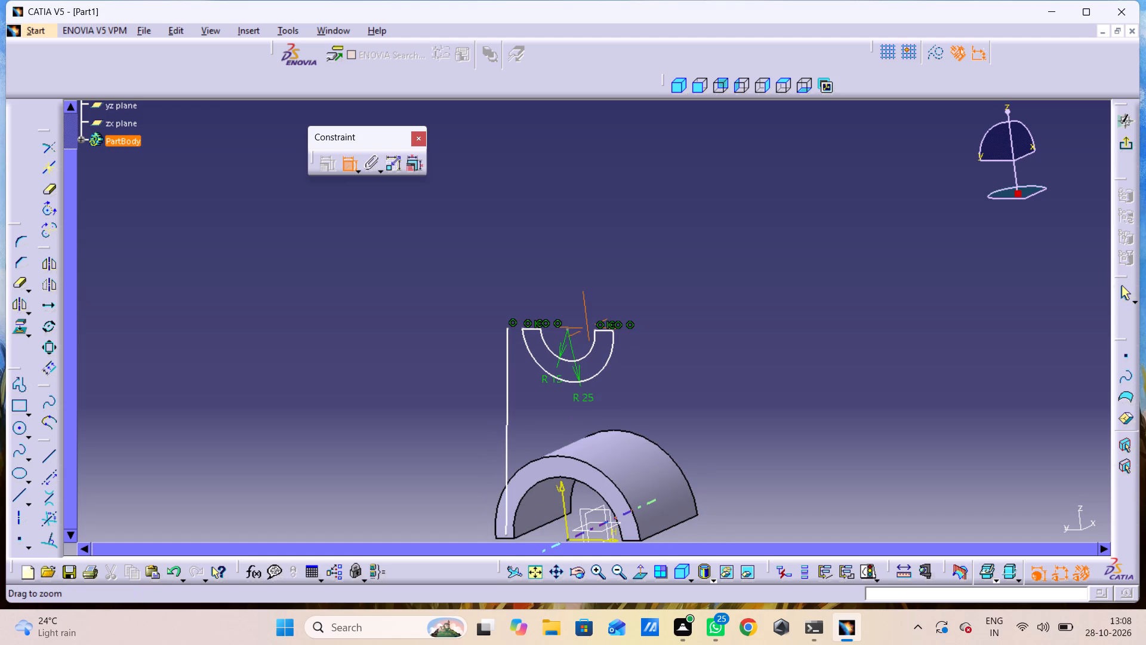
click(681, 573)
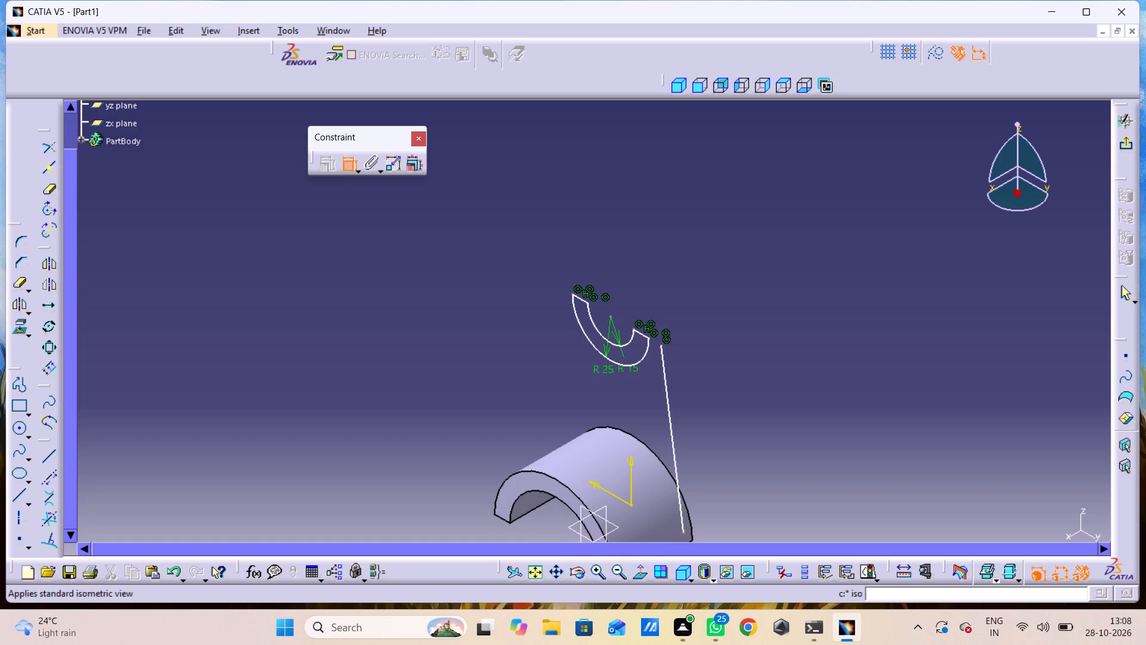
click(681, 568)
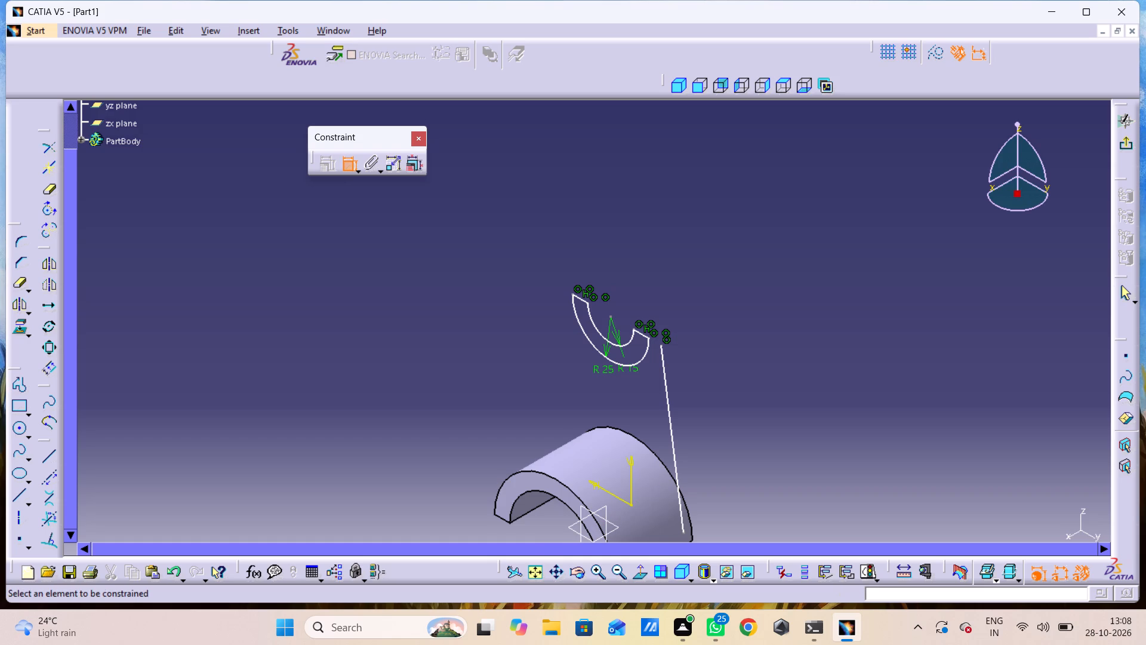
ctrl+middle_click(682, 468)
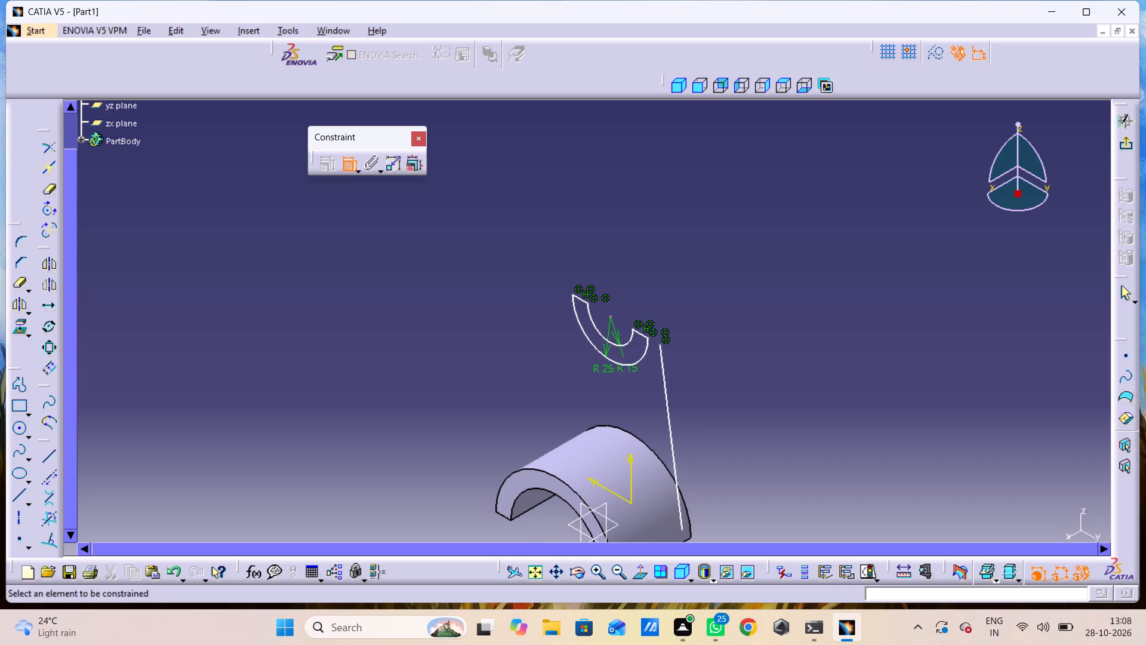
Undo the last several sketch operations.
key(ctrl+z)
key(ctrl+z)
key(ctrl+z)
key(ctrl+z)
key(ctrl+z)
key(ctrl+z)
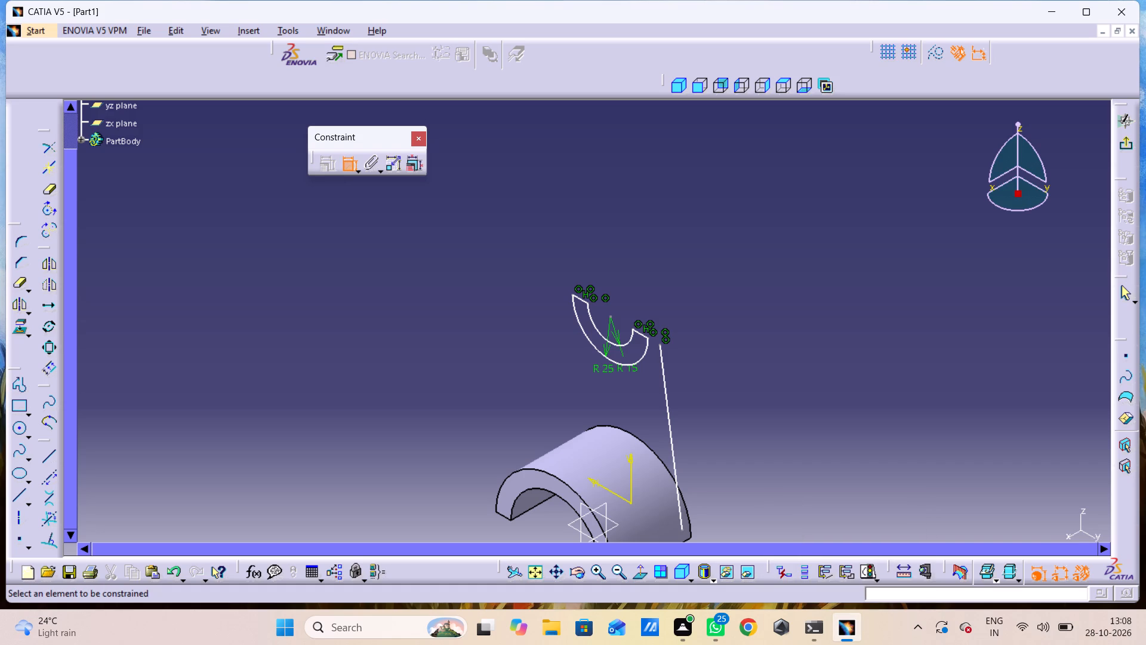
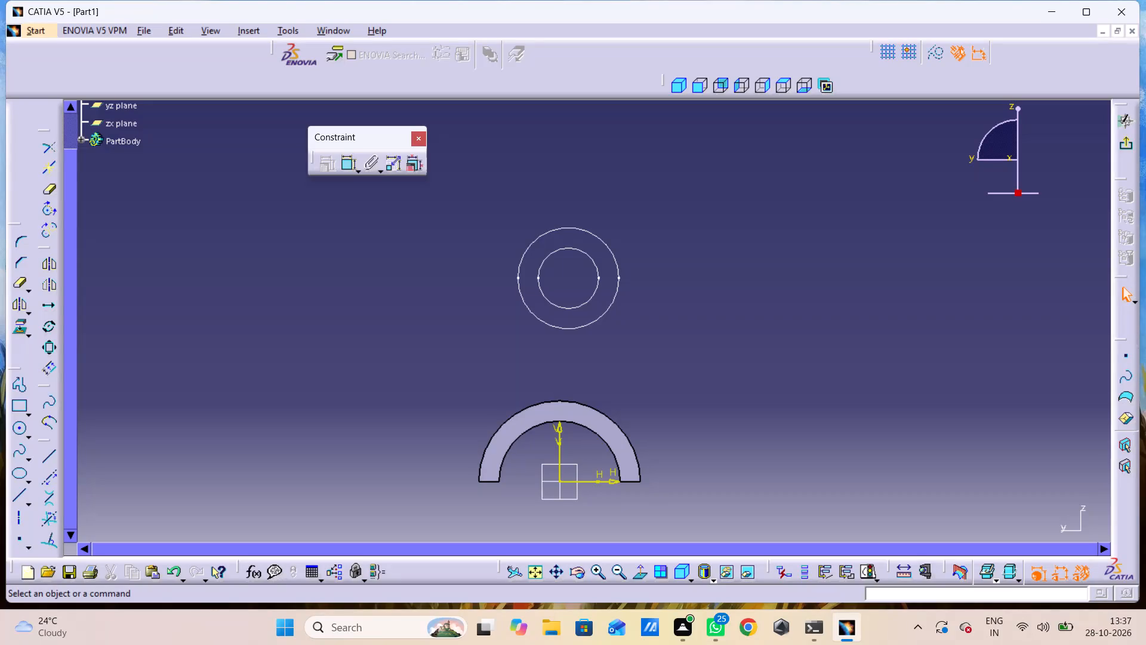
Project the half-ring's outer arc edge into the current sketch.
middle_drag(676, 320, 797, 309)
shift+middle_drag(787, 355, 787, 315)
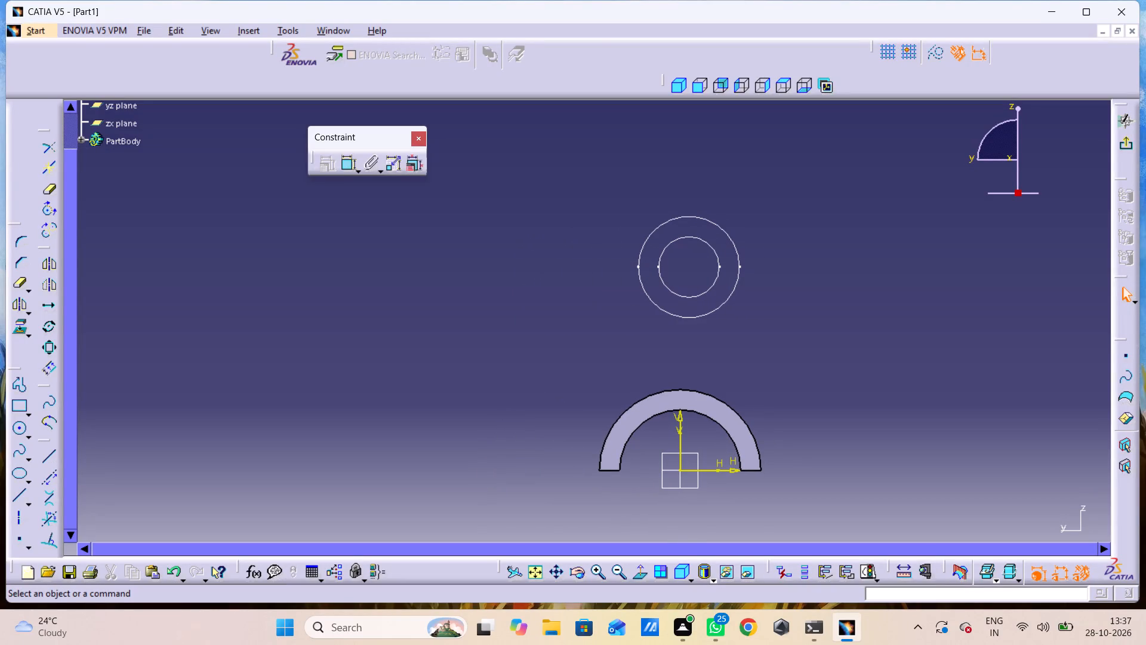
shift+middle_drag(787, 315, 786, 314)
ctrl+middle_drag(811, 360, 800, 317)
middle_drag(804, 348, 780, 302)
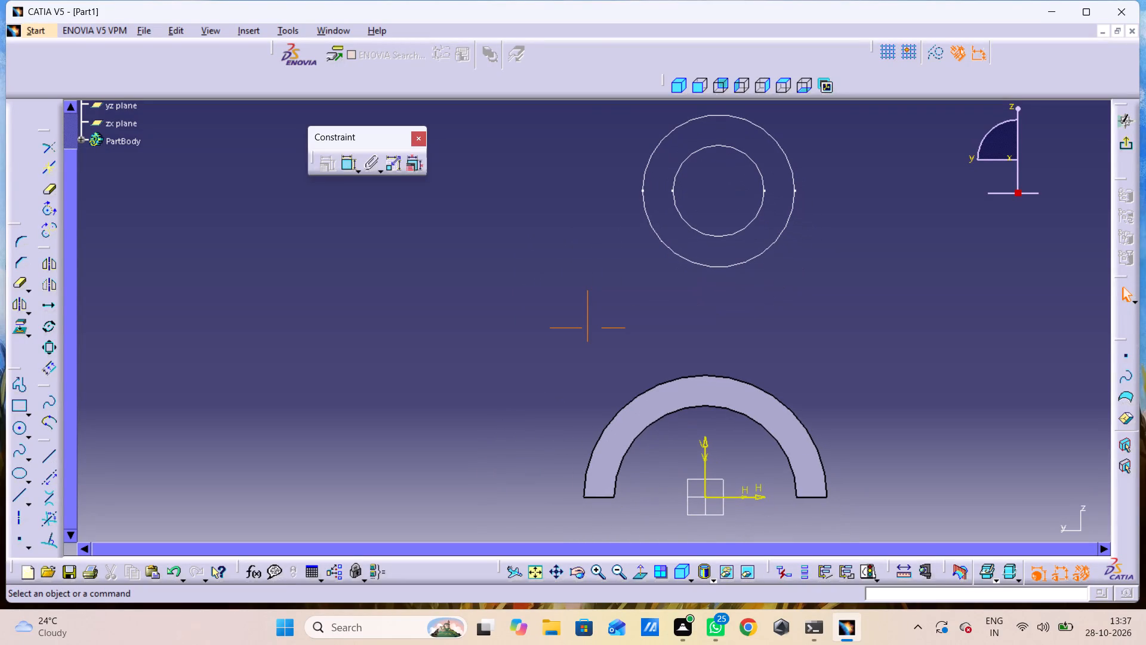
click(777, 403)
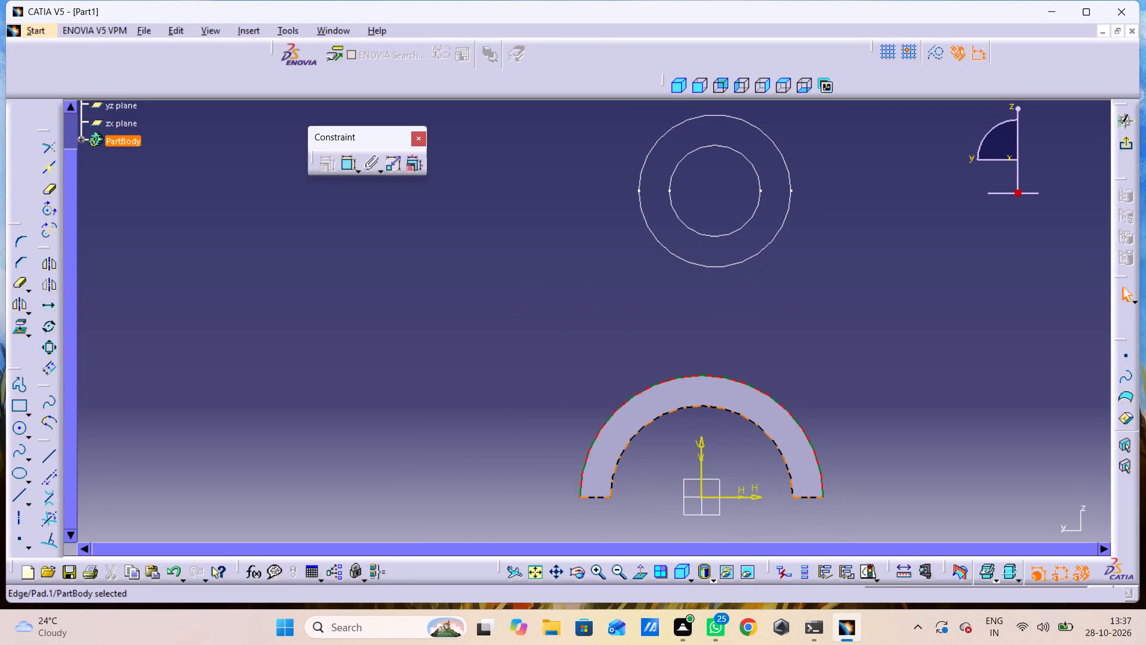
click(21, 328)
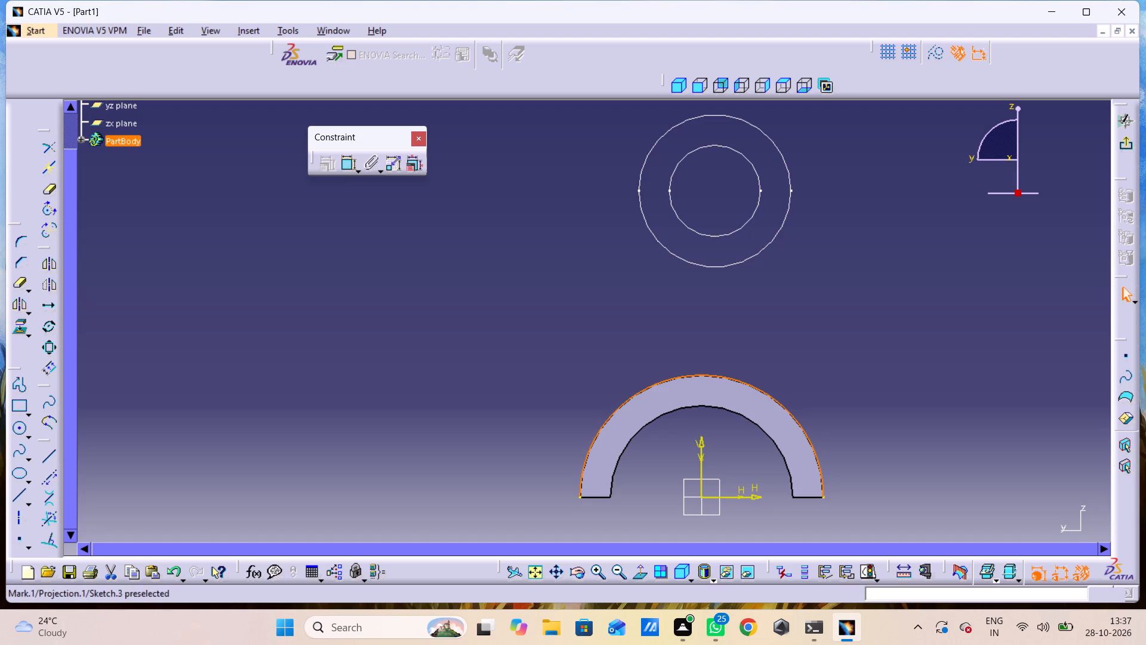
click(884, 404)
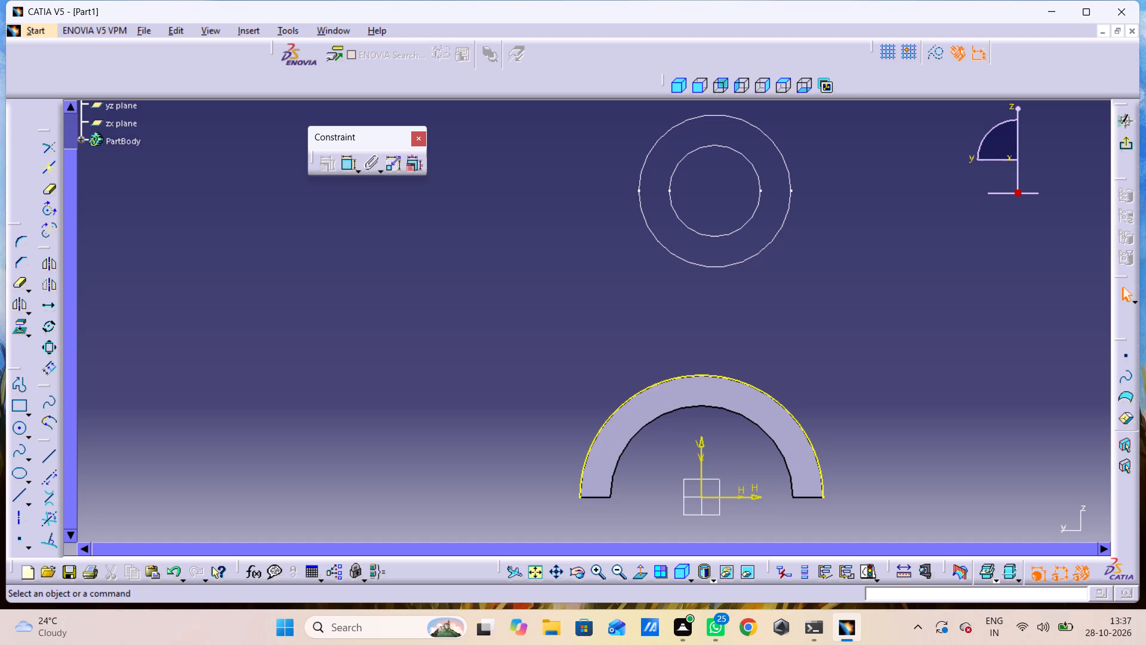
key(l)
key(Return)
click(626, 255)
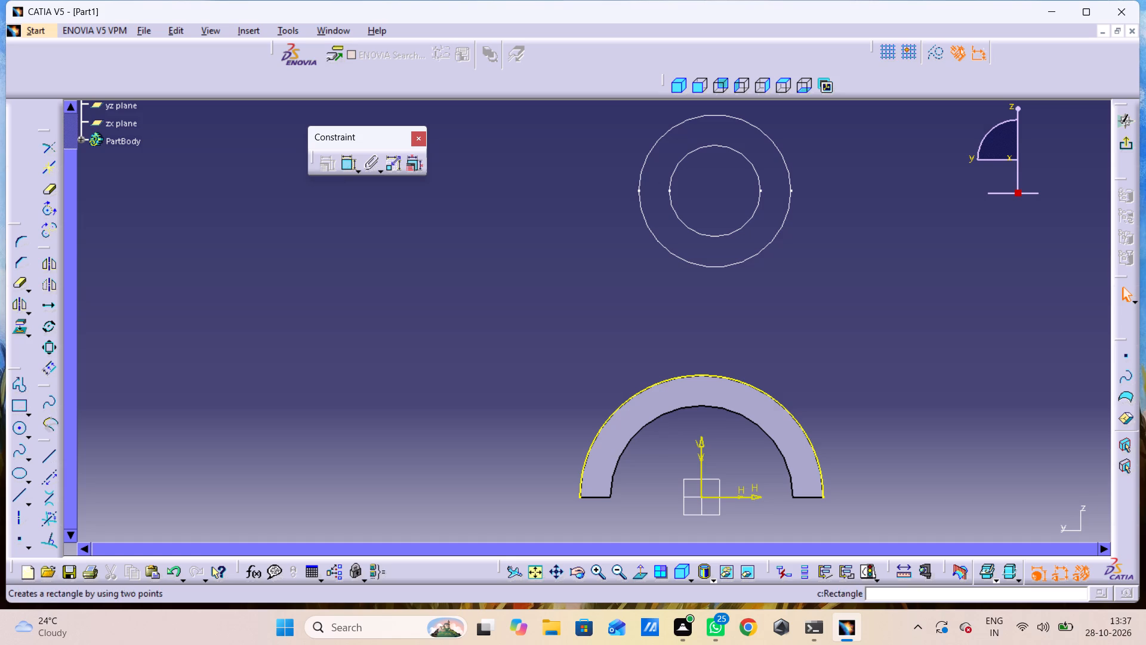
Undock the sketch profile tools and place them next to the floating constraint tools.
drag(18, 368, 239, 278)
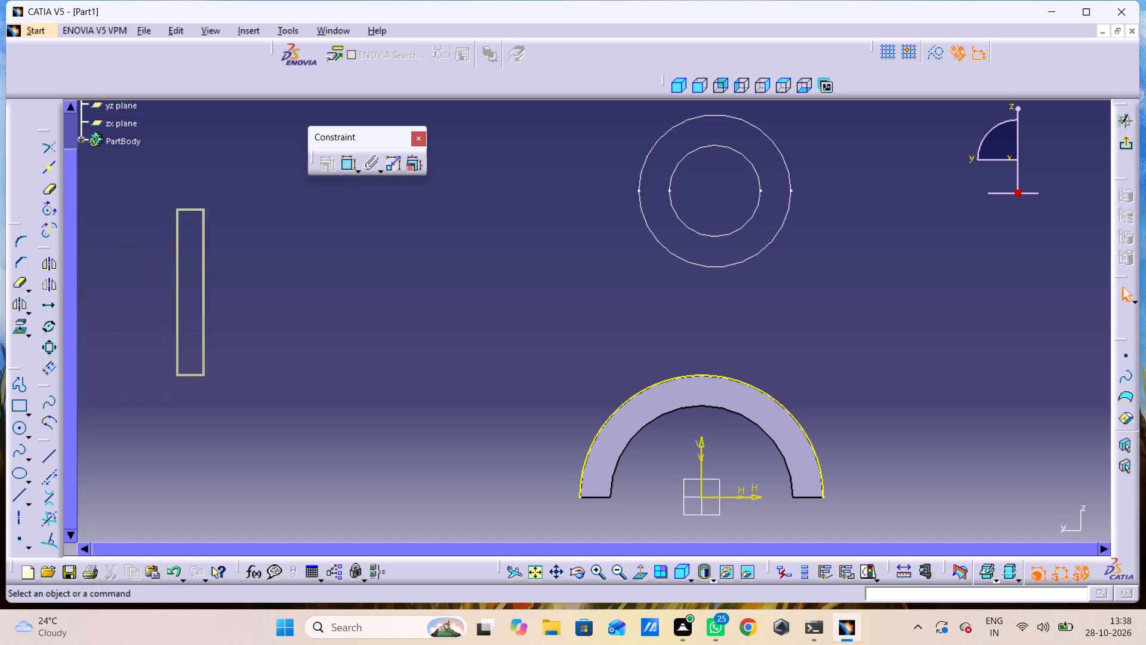
drag(239, 278, 435, 242)
shift+click(435, 242)
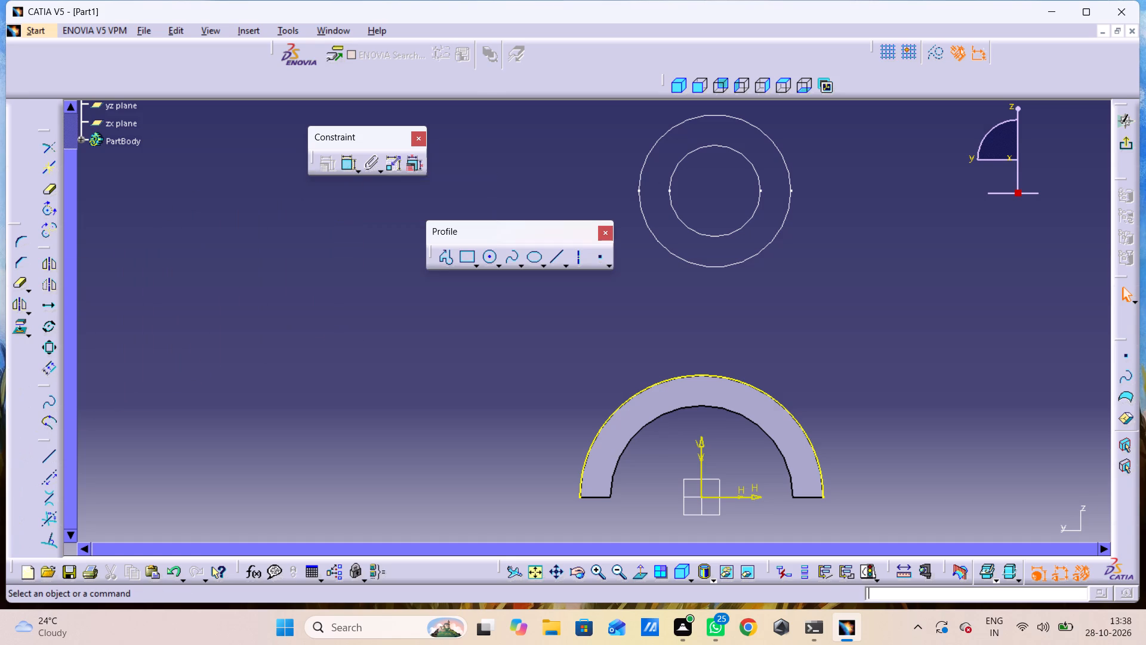
drag(525, 230, 343, 208)
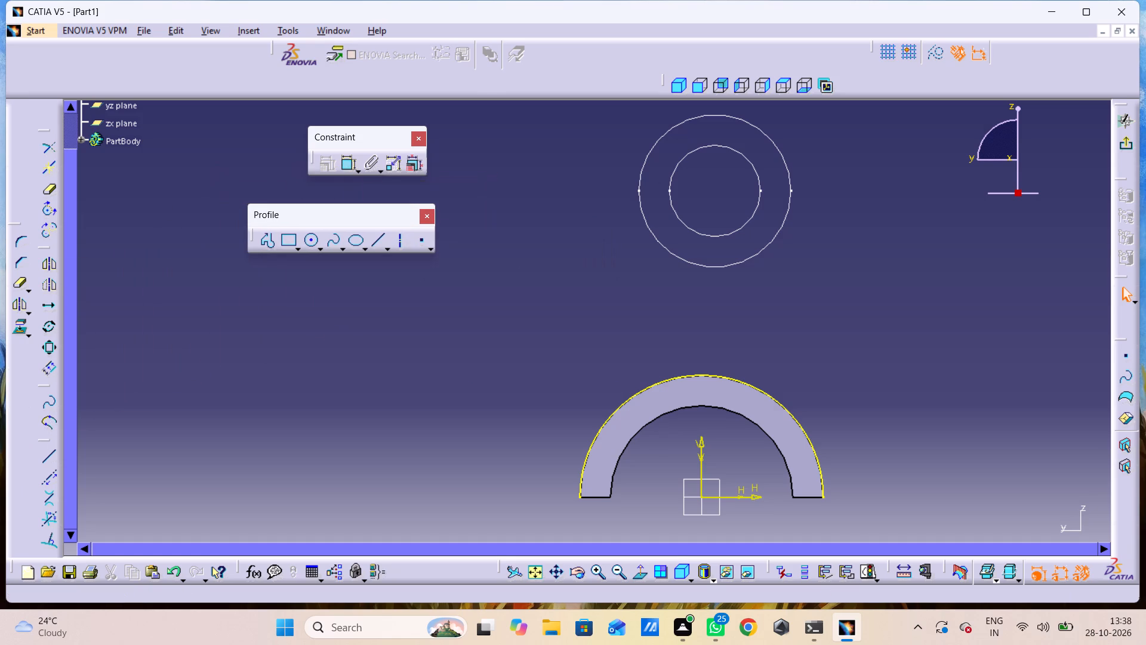
click(268, 244)
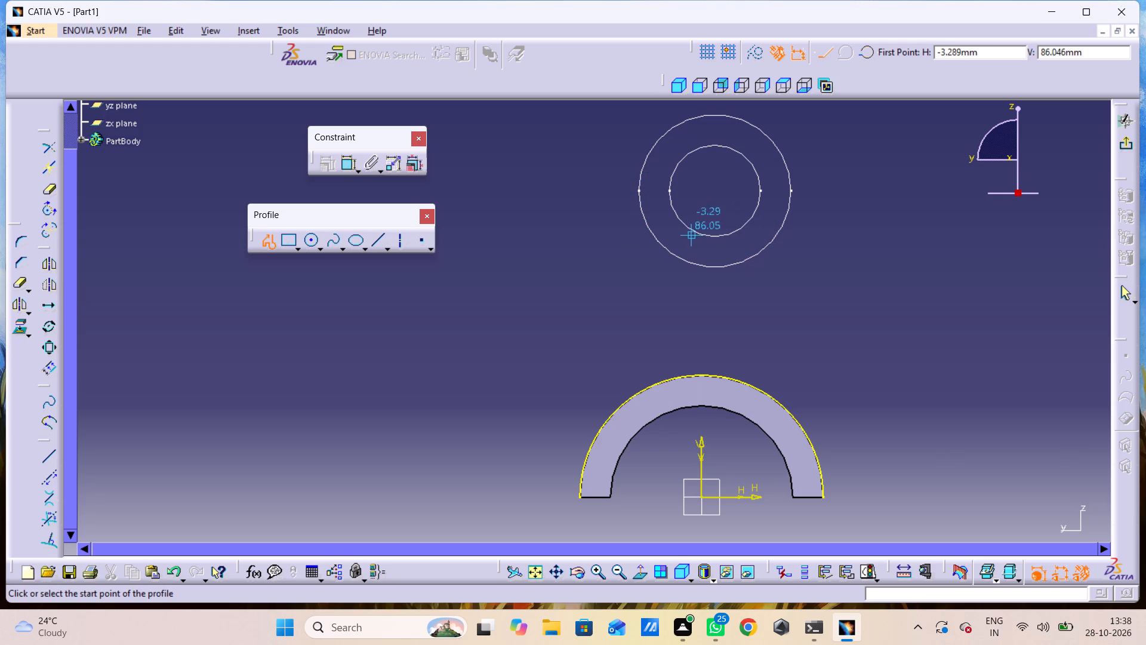
key(Escape)
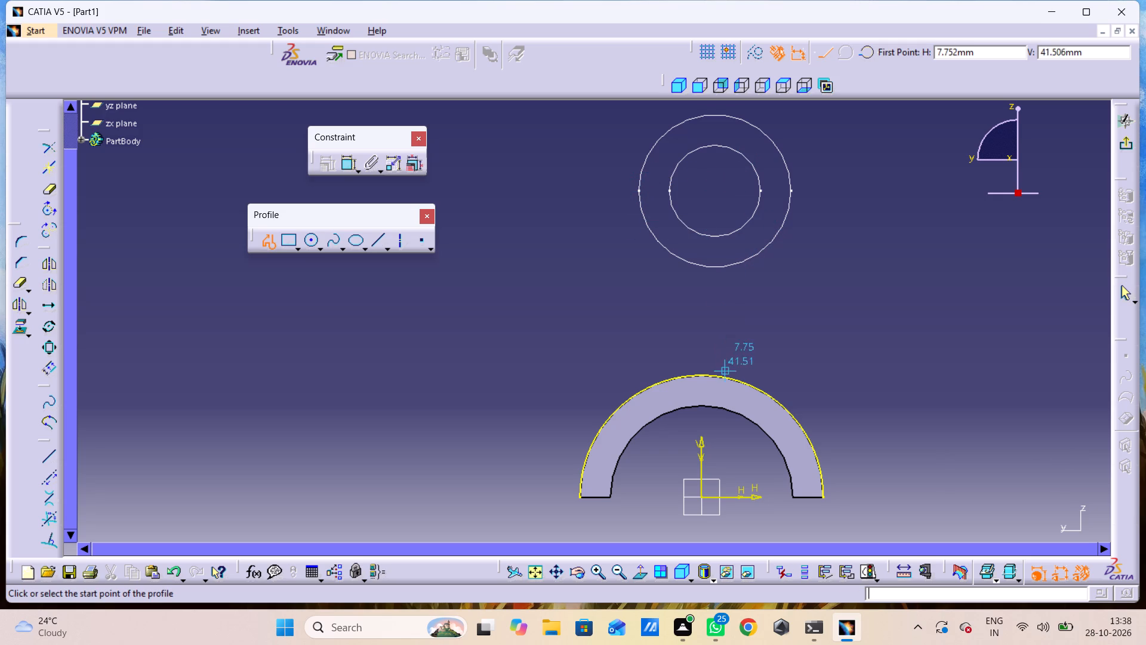
Dimension the radii of the outer and inner concentric circles above the half-ring.
click(344, 163)
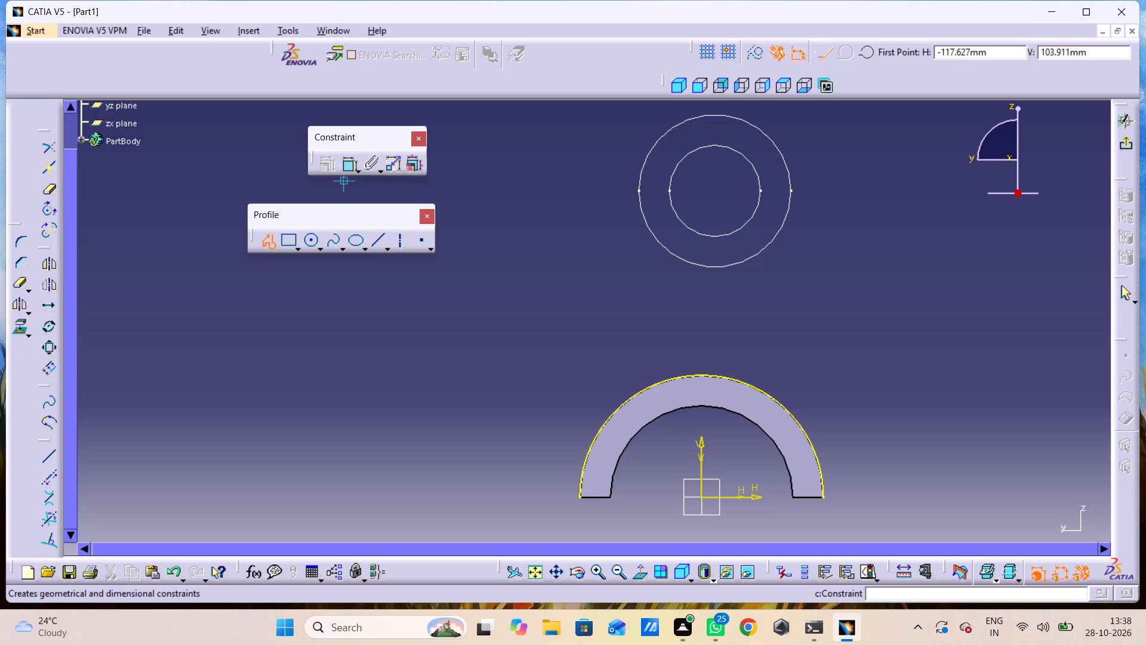
click(787, 216)
click(826, 264)
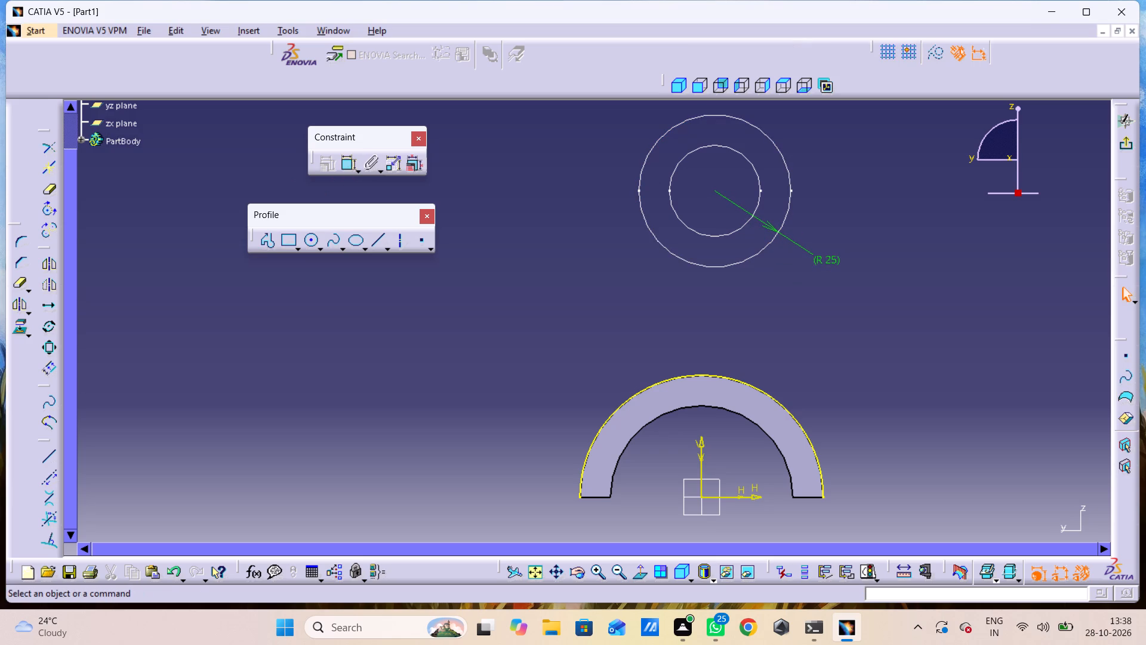
click(732, 231)
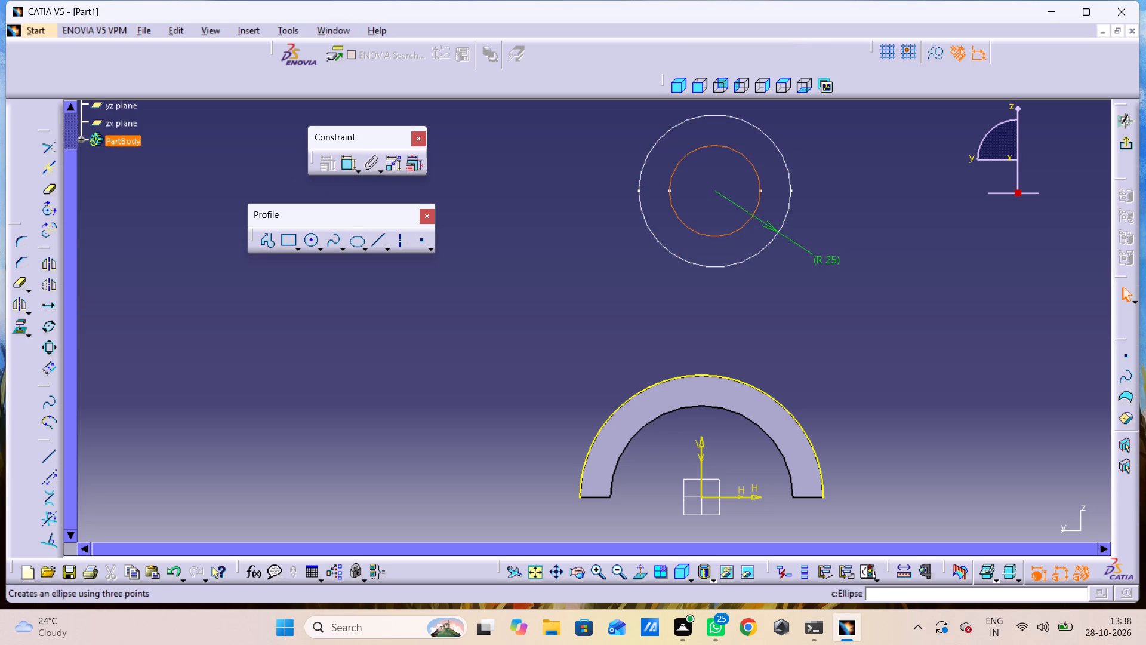
click(553, 283)
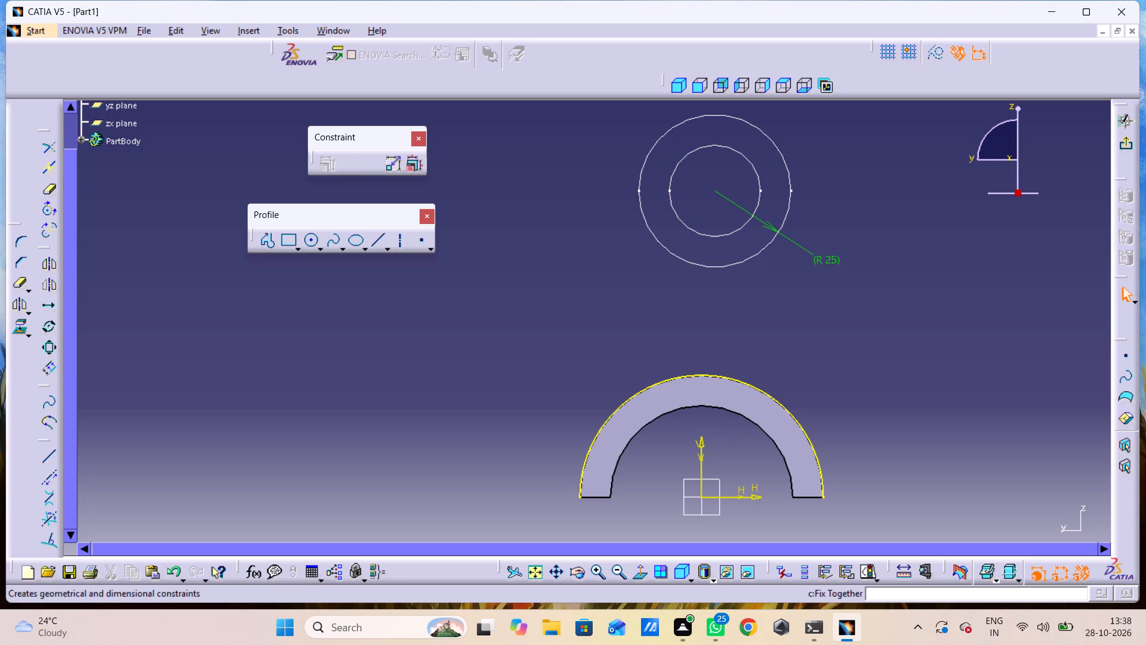
double_click(343, 162)
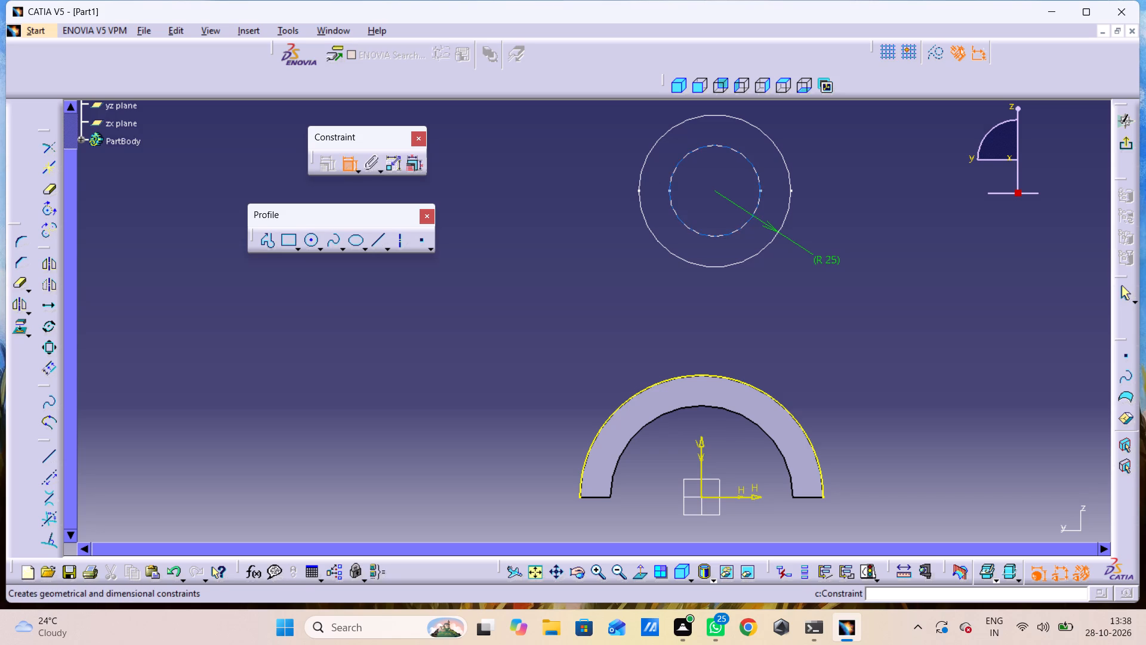
click(723, 235)
click(805, 317)
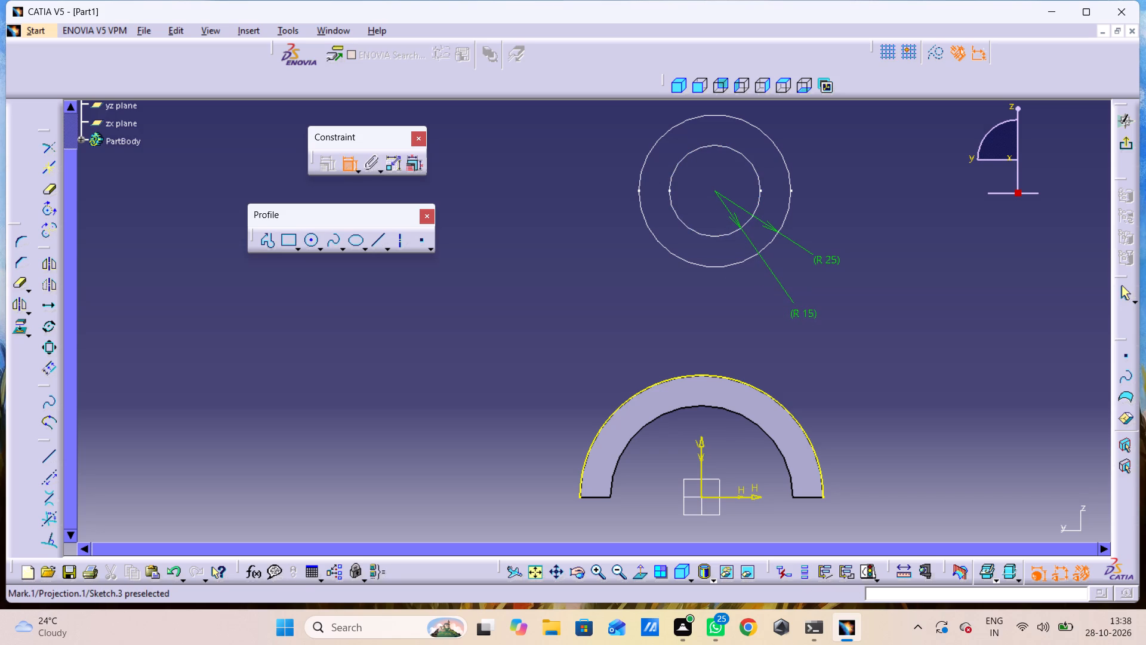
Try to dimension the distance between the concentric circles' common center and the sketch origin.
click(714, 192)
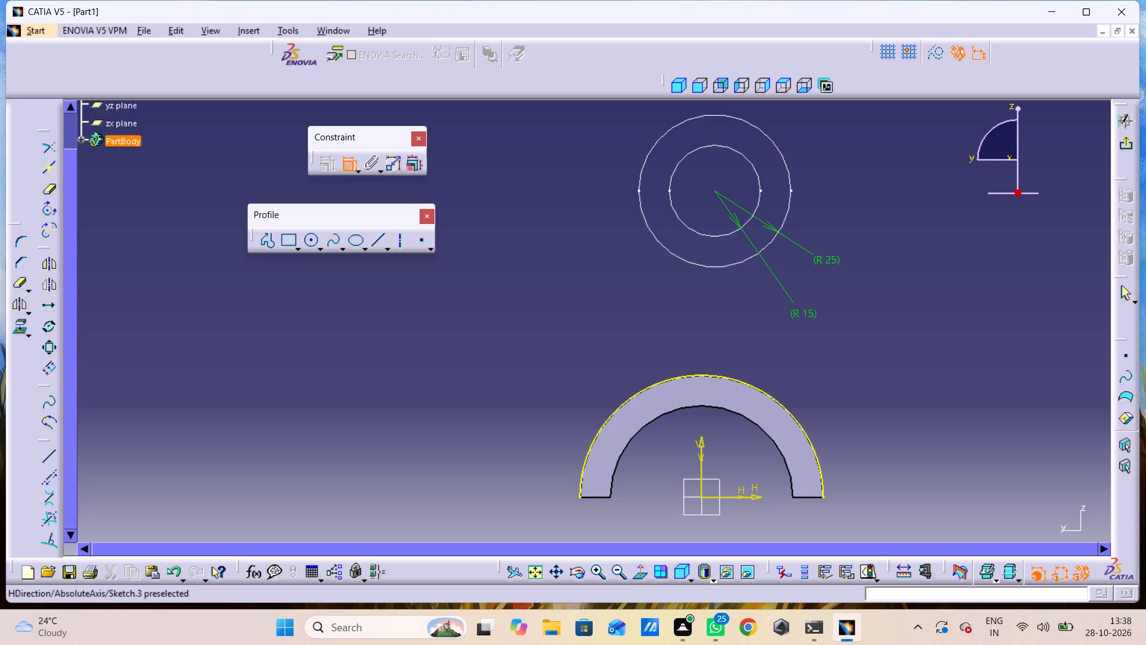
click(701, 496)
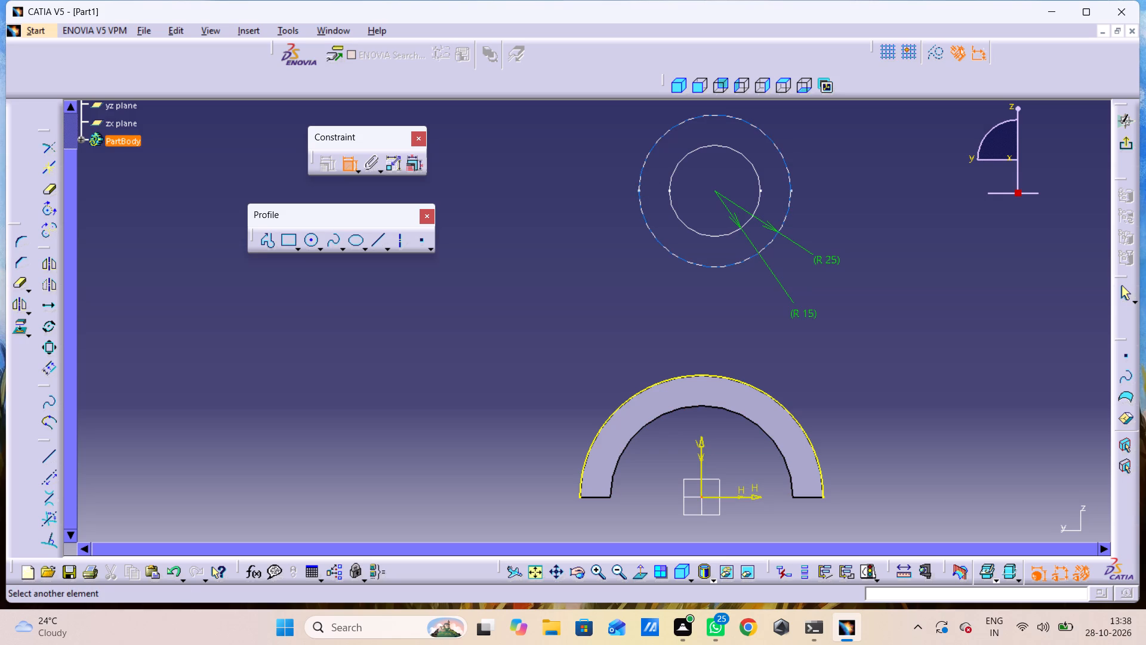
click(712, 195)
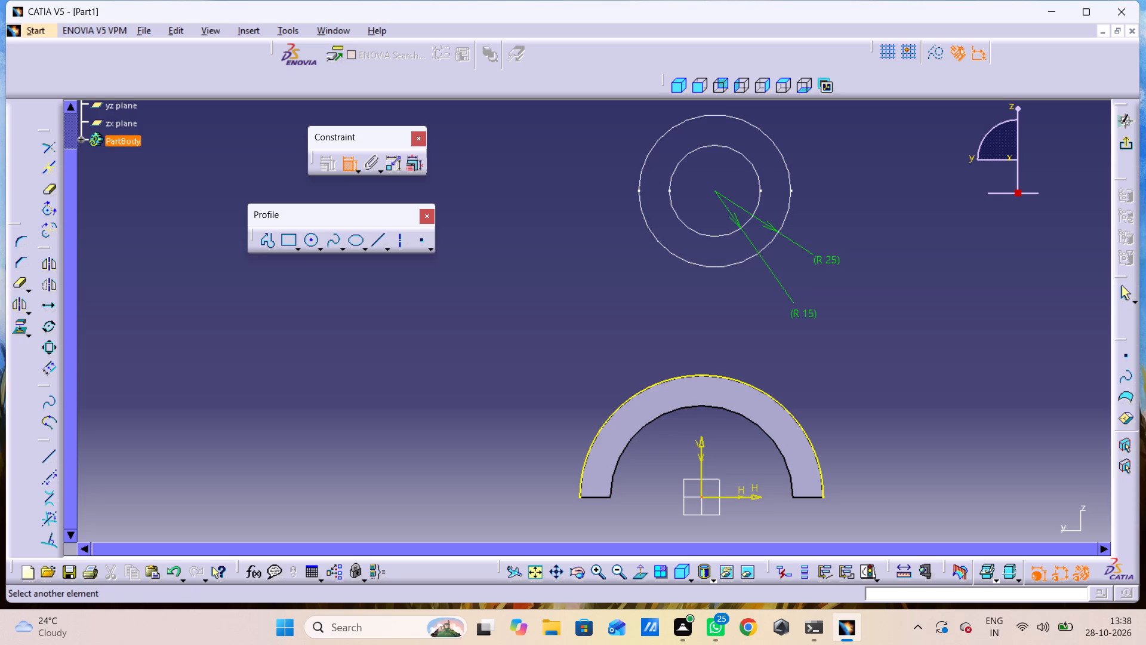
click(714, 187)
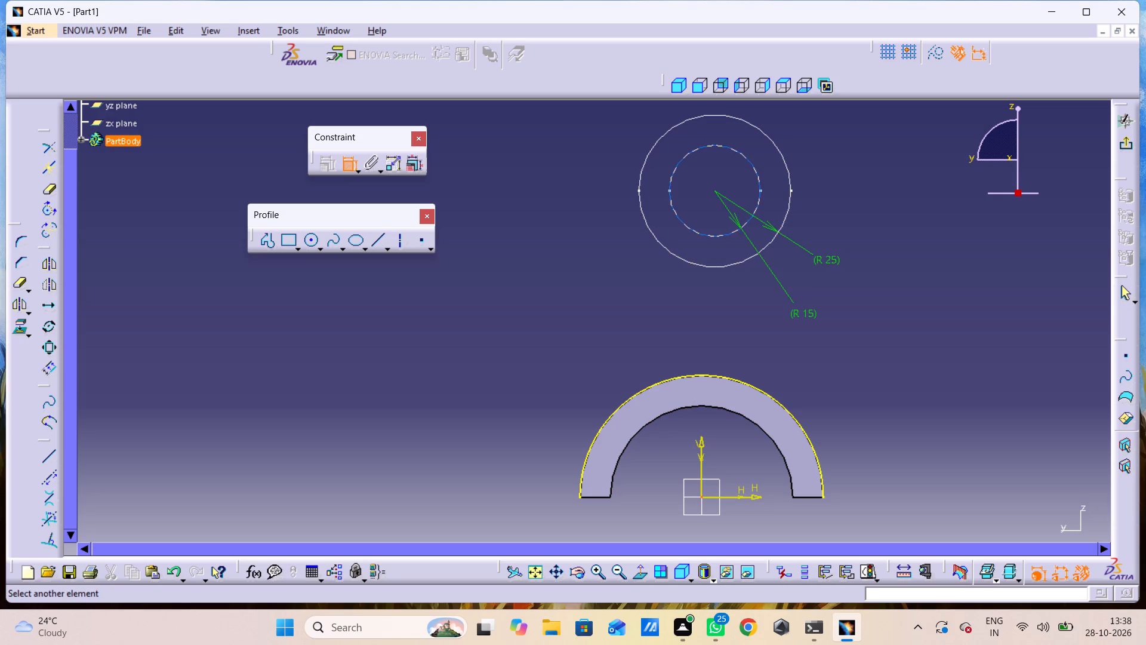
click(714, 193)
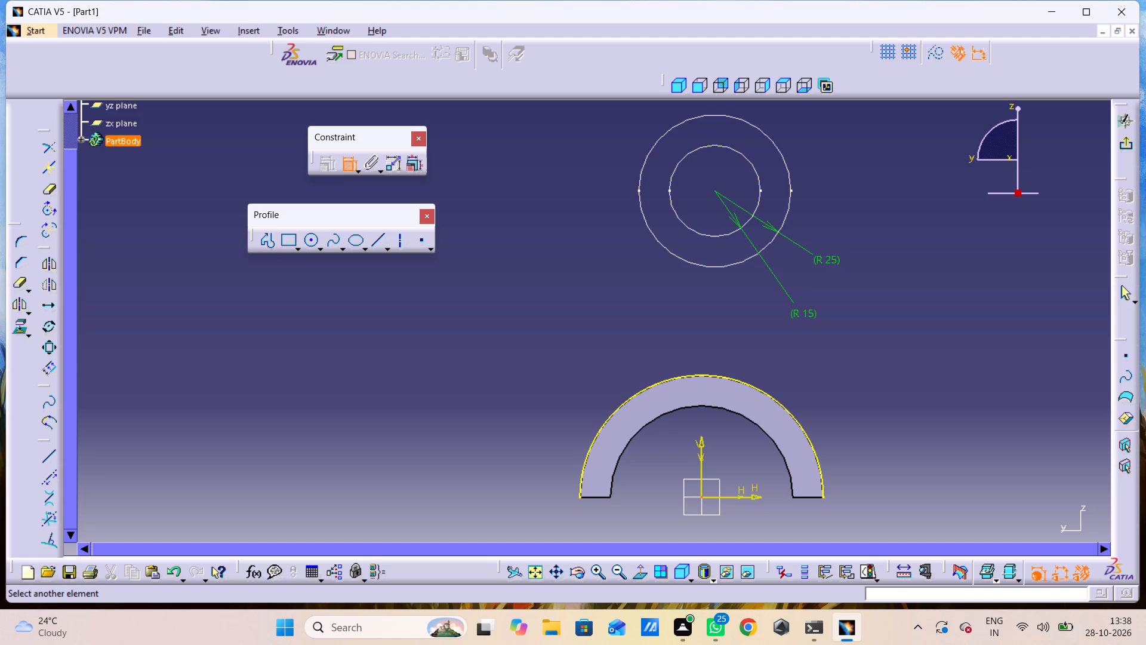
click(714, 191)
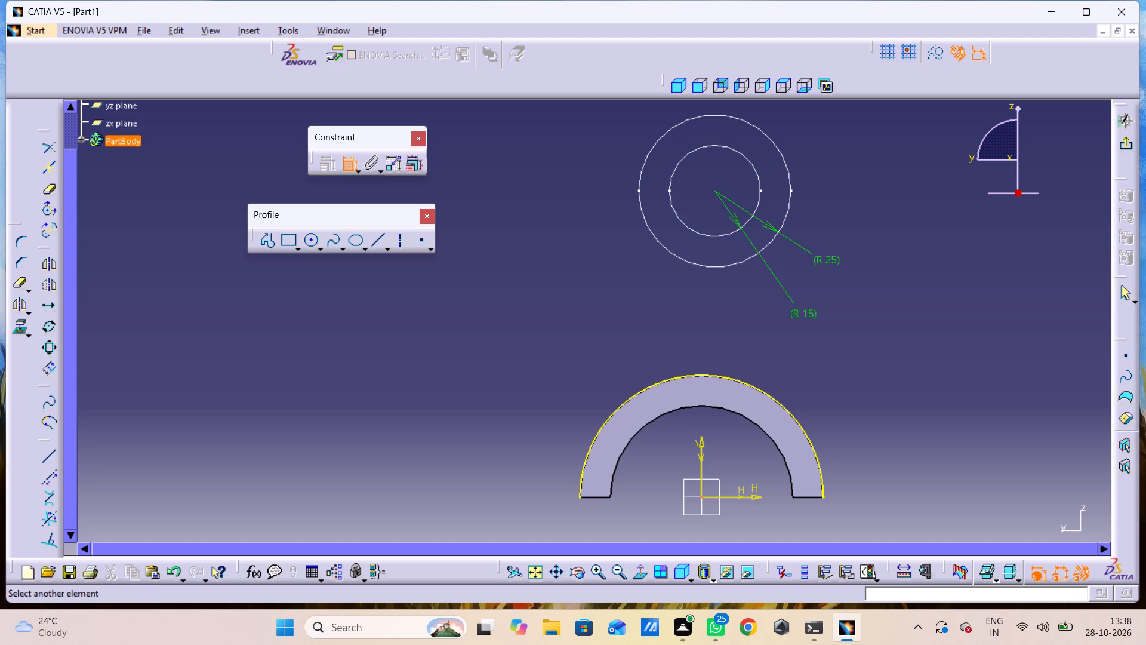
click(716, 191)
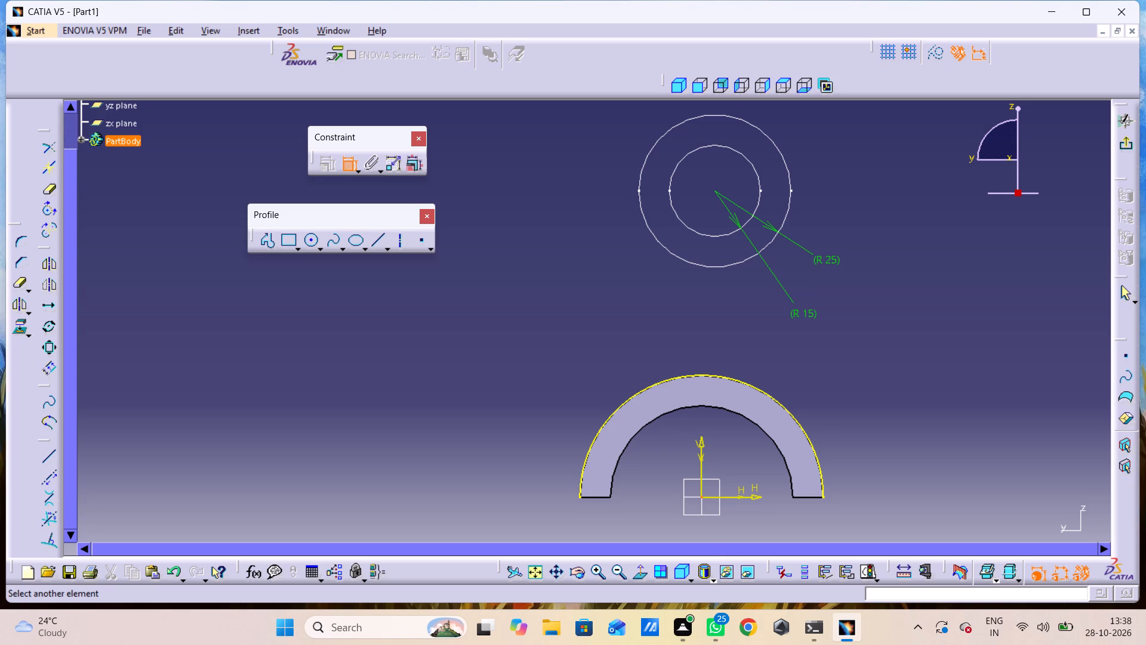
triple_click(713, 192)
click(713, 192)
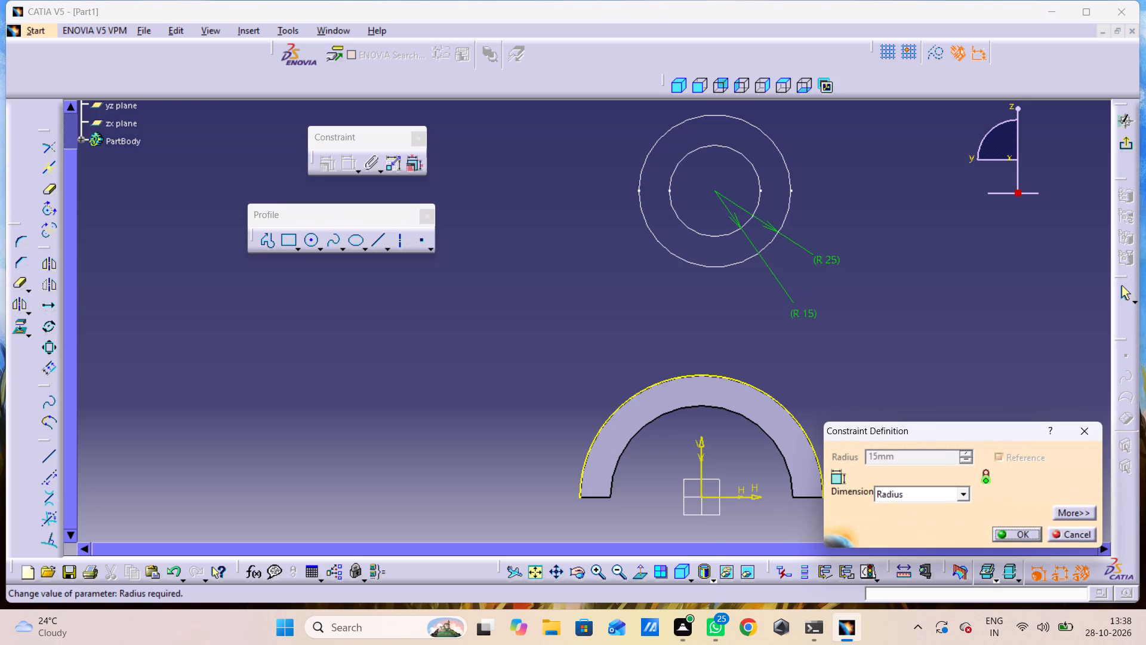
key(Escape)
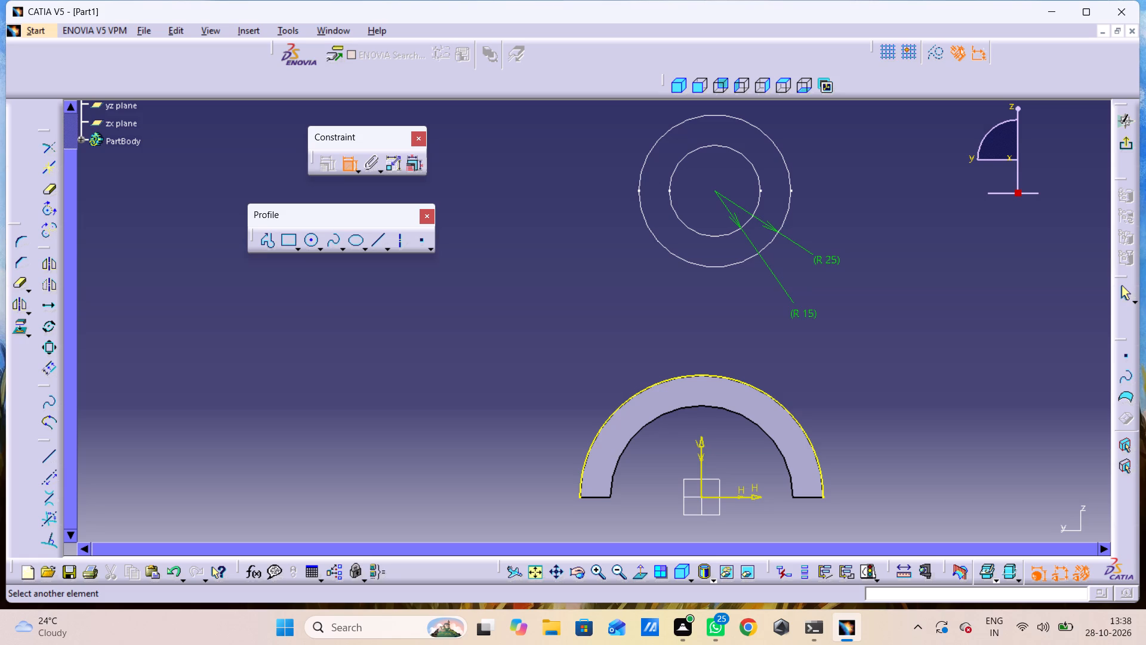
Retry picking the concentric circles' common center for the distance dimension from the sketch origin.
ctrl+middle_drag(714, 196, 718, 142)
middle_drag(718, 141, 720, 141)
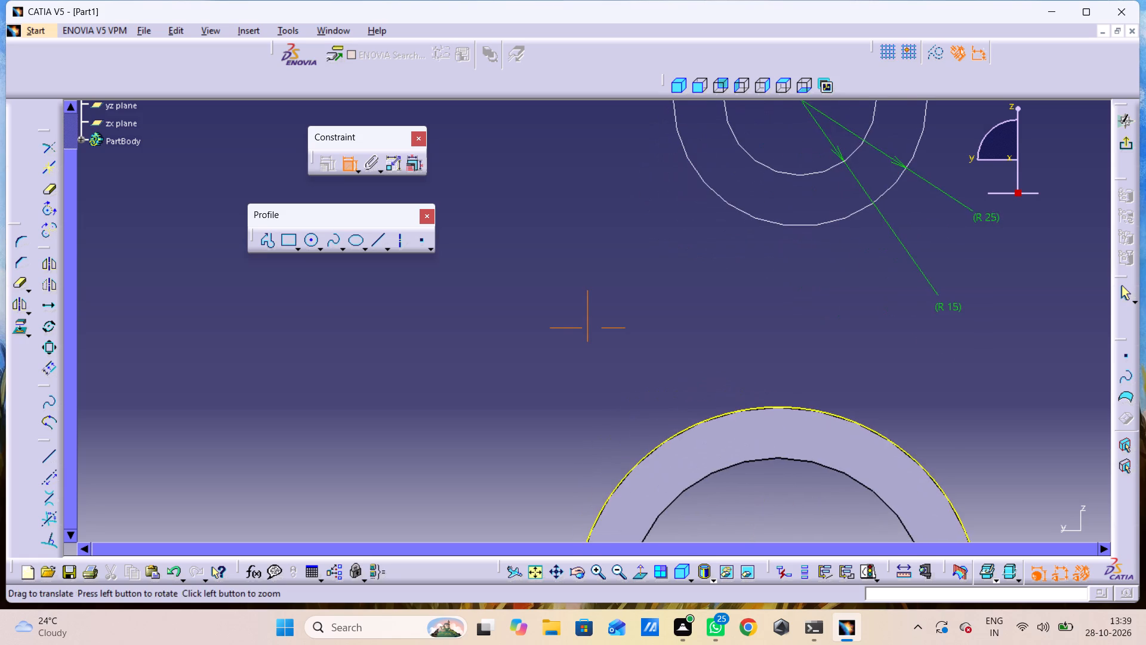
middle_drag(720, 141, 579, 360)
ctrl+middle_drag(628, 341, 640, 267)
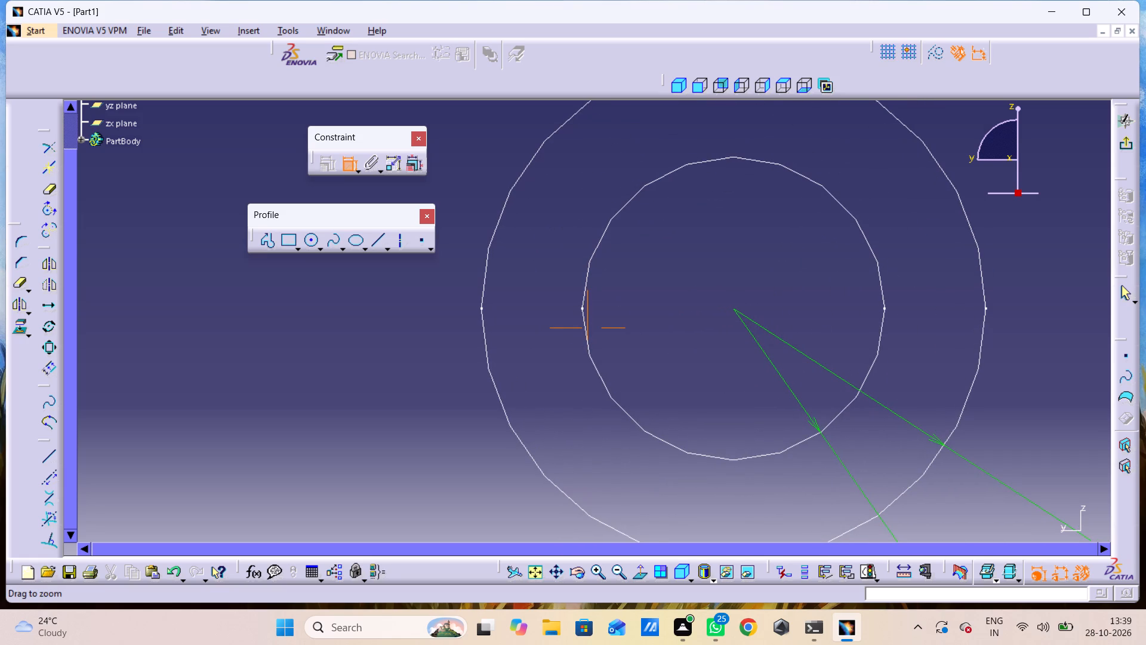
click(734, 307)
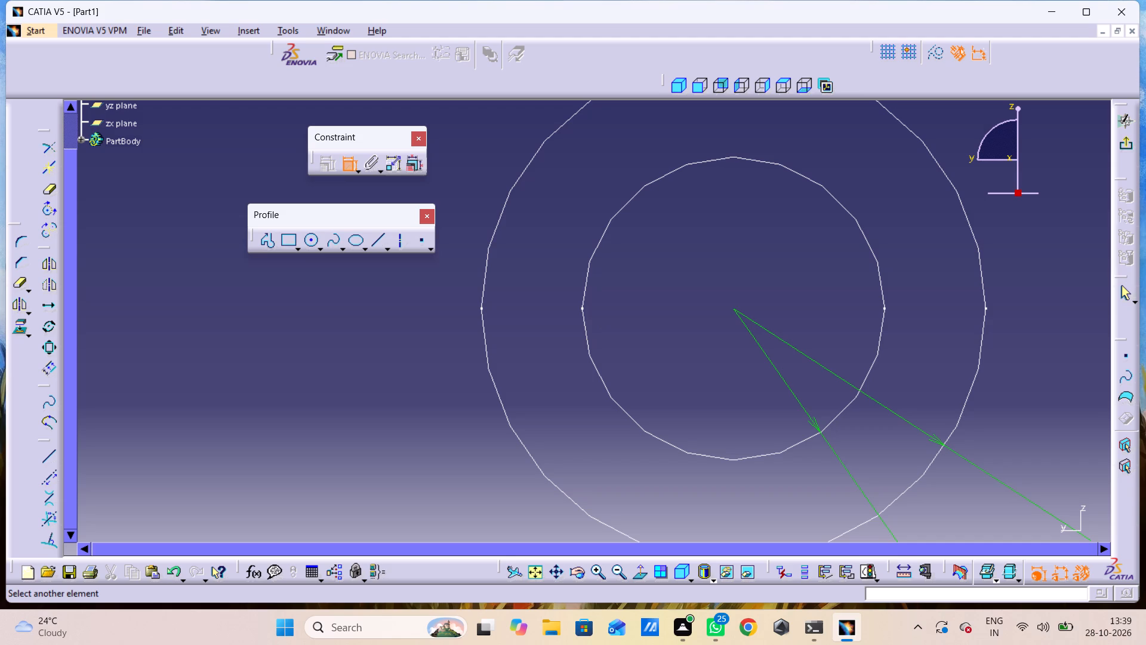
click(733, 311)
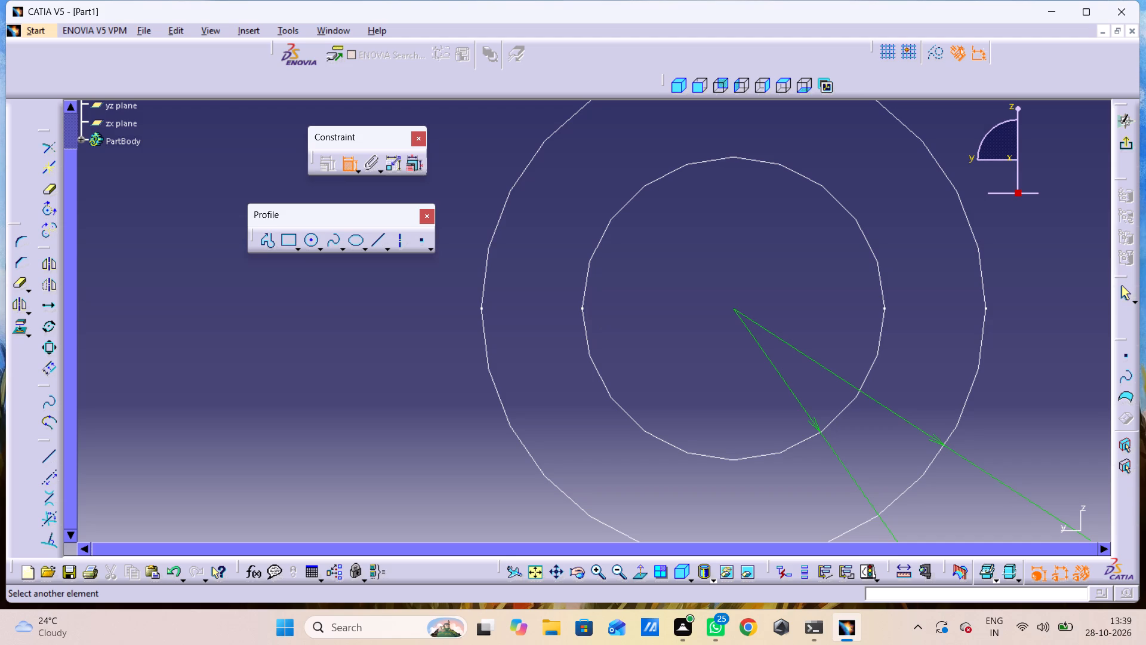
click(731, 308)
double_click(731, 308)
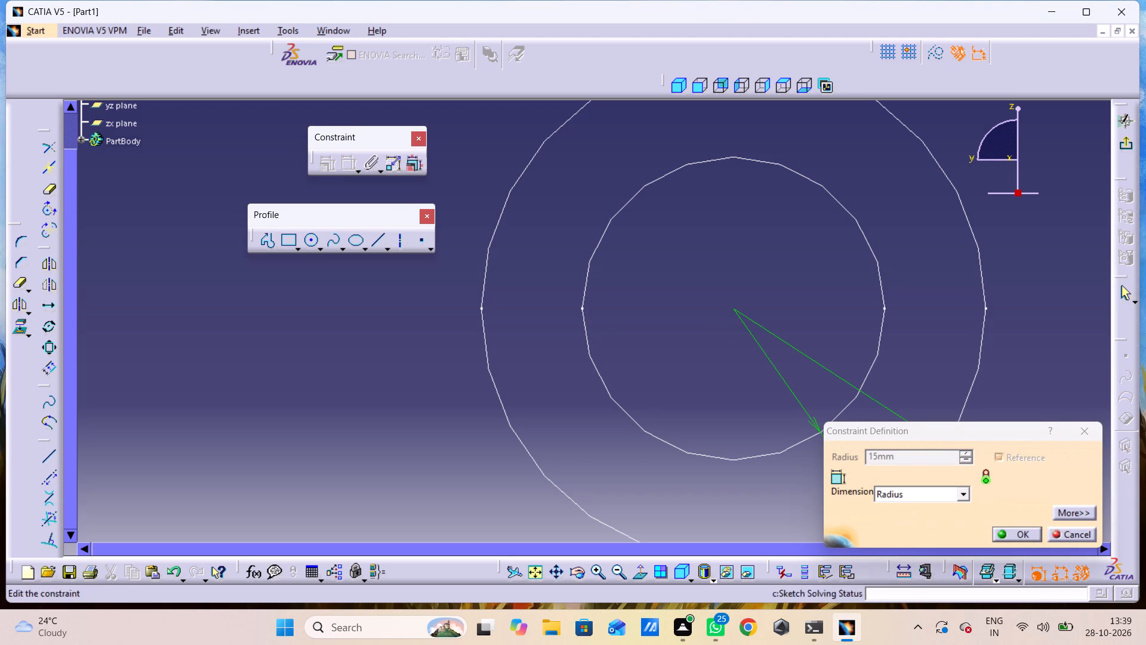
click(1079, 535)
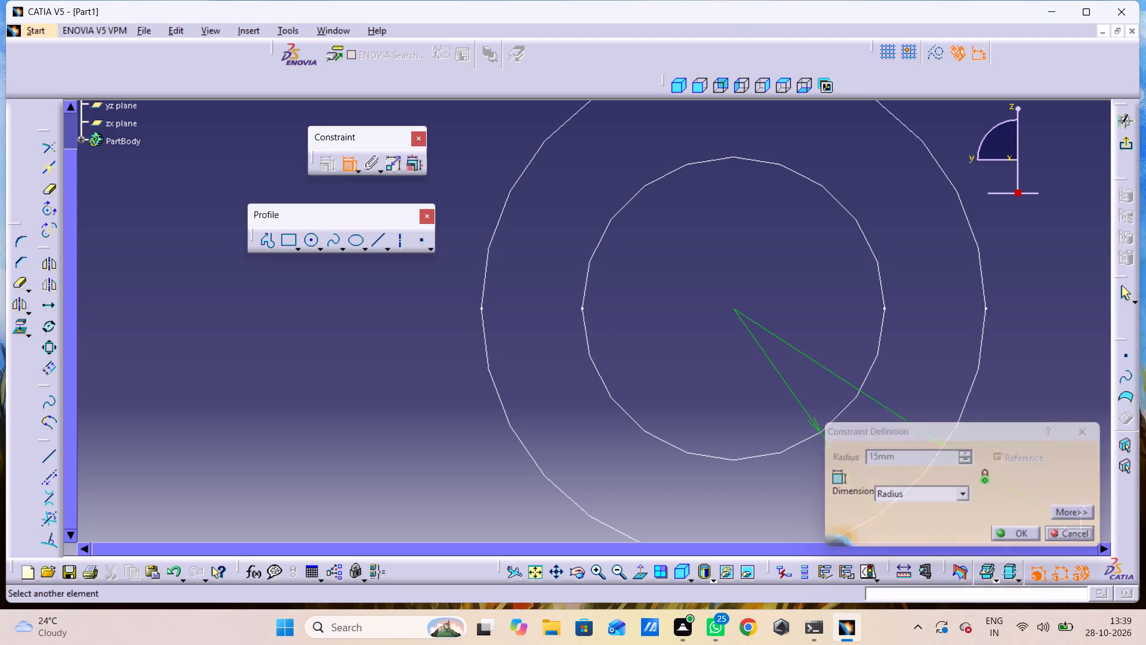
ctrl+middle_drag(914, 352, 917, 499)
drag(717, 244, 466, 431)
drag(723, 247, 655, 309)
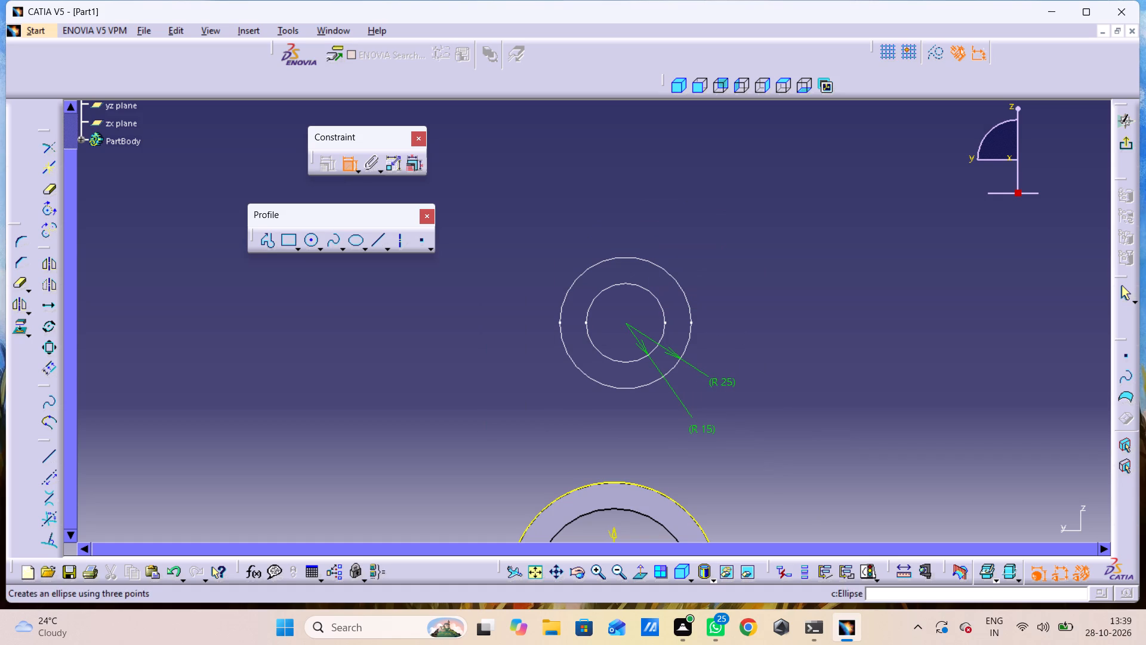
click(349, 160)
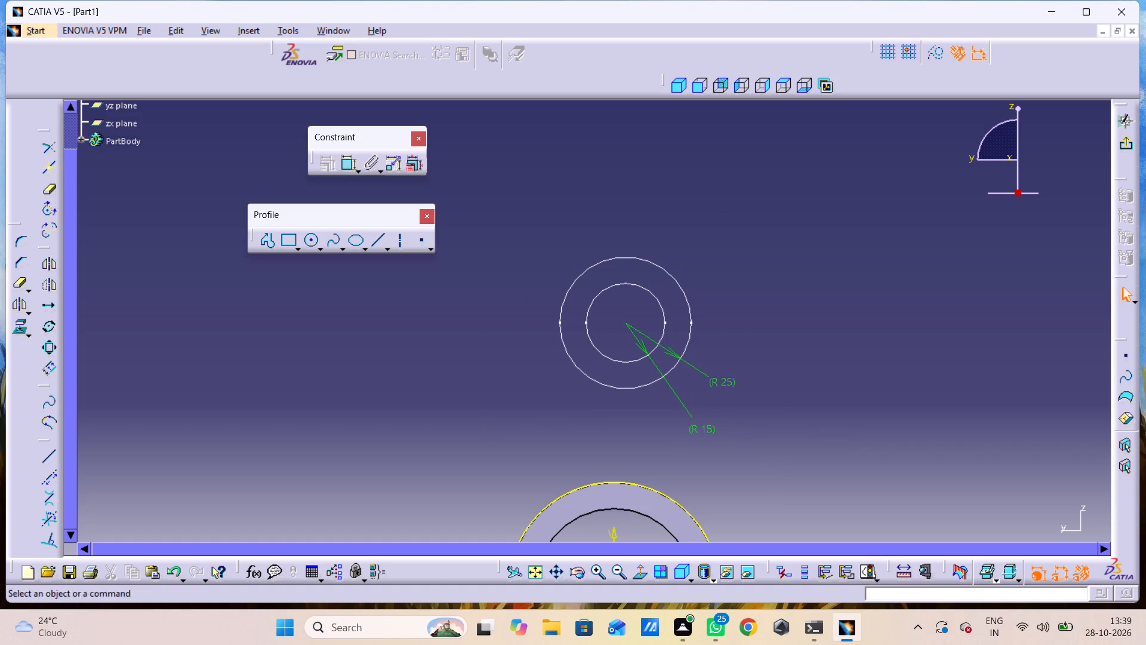
Delete the R 25 and R 15 reference dimensions from the concentric circles above the half-ring.
click(728, 246)
drag(751, 205, 719, 303)
drag(719, 303, 538, 414)
key(Delete)
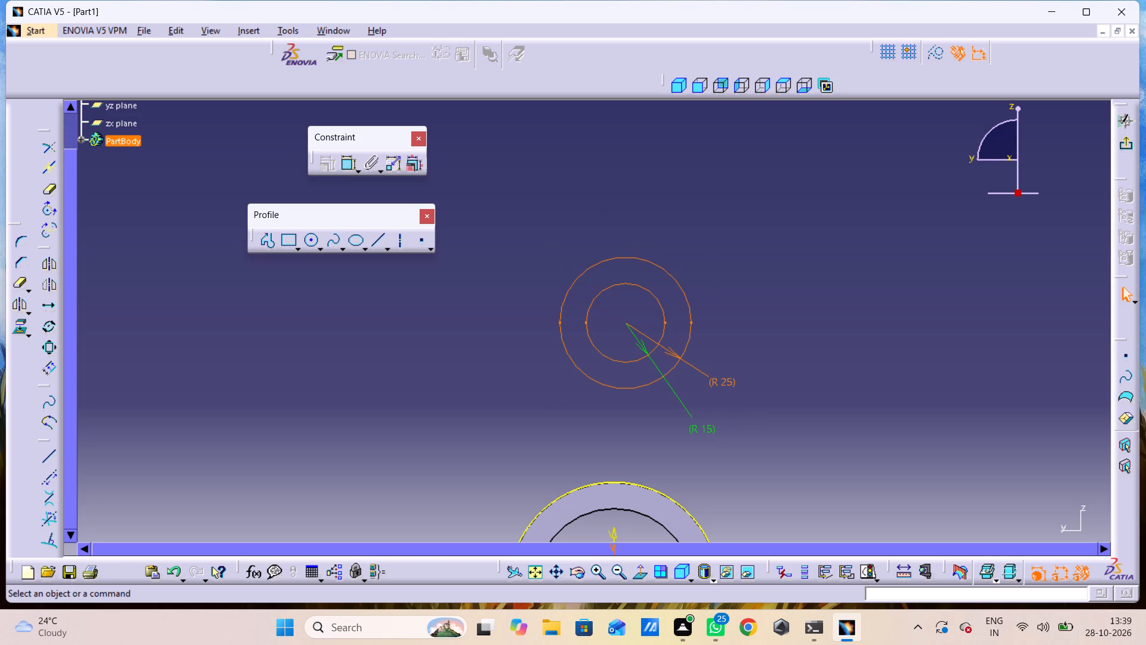
drag(710, 289, 547, 474)
key(Delete)
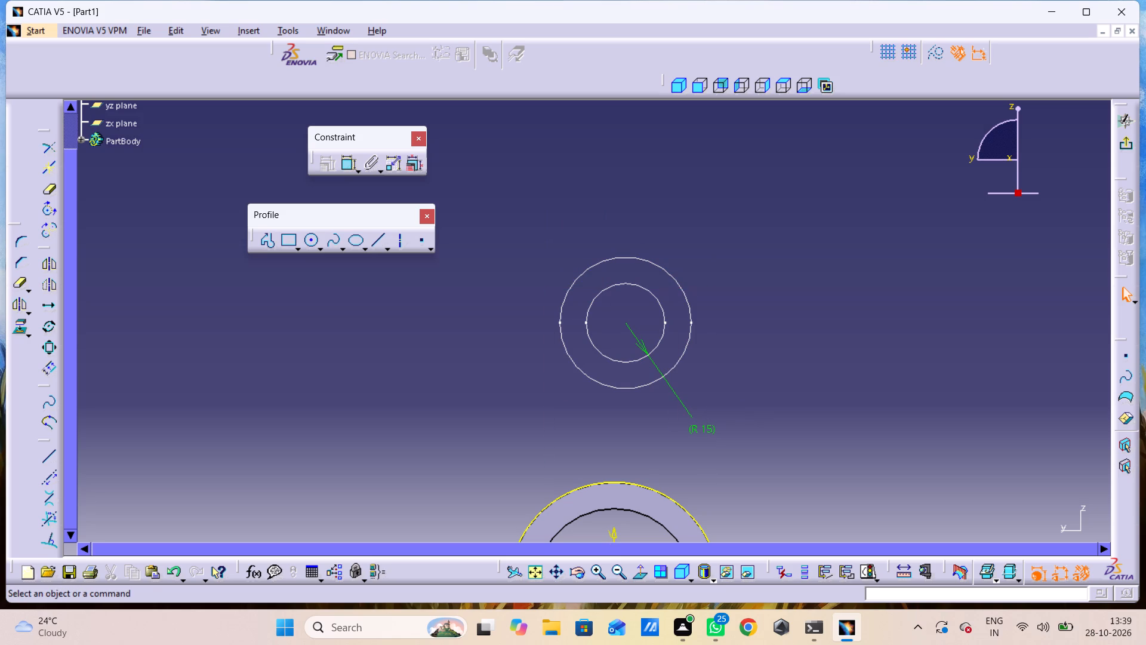
drag(772, 216, 513, 435)
key(Delete)
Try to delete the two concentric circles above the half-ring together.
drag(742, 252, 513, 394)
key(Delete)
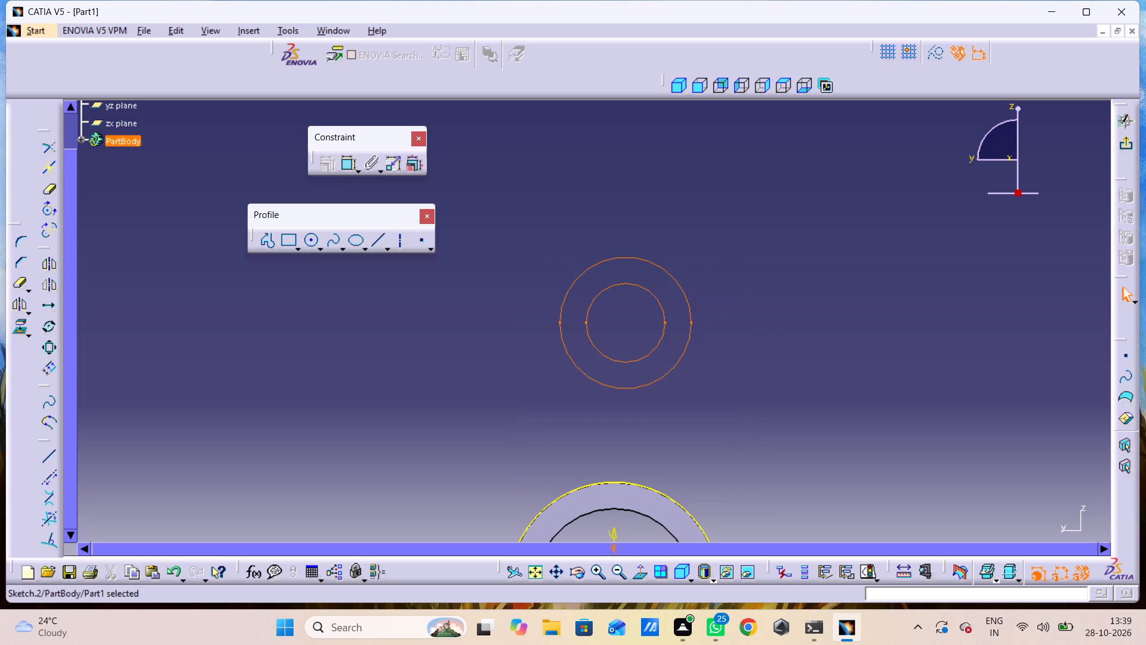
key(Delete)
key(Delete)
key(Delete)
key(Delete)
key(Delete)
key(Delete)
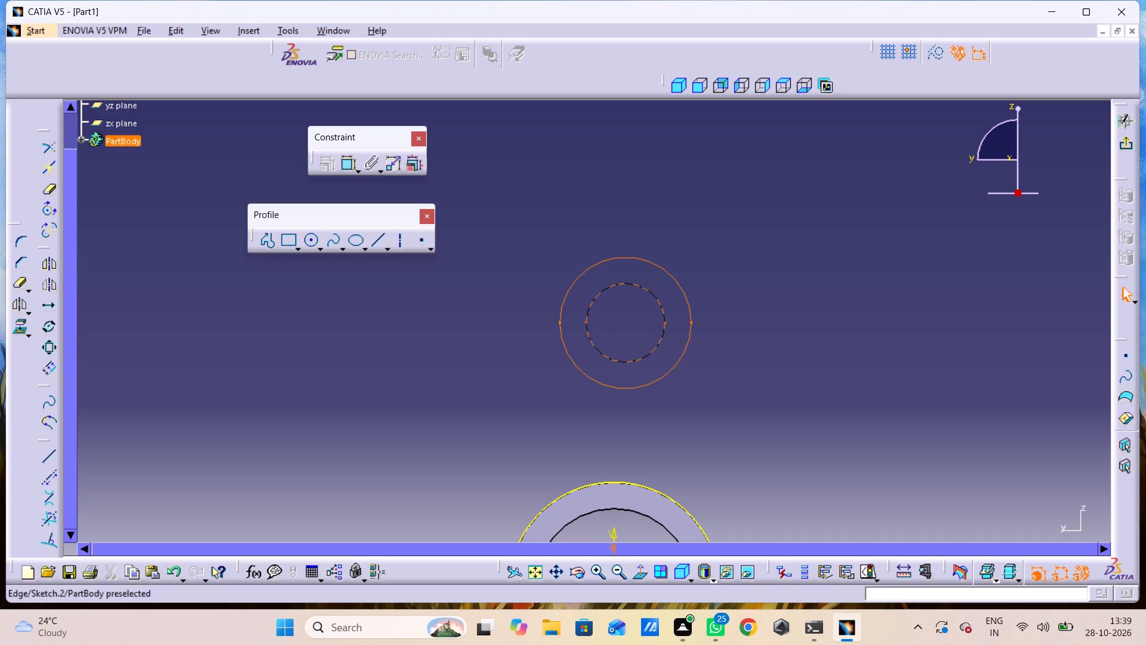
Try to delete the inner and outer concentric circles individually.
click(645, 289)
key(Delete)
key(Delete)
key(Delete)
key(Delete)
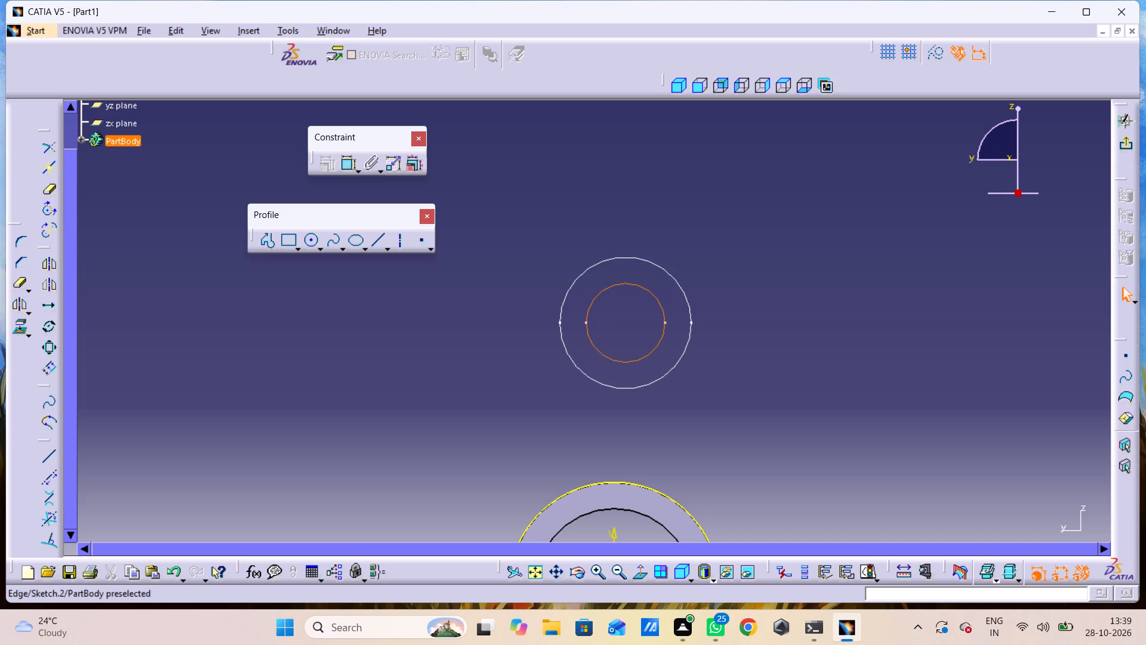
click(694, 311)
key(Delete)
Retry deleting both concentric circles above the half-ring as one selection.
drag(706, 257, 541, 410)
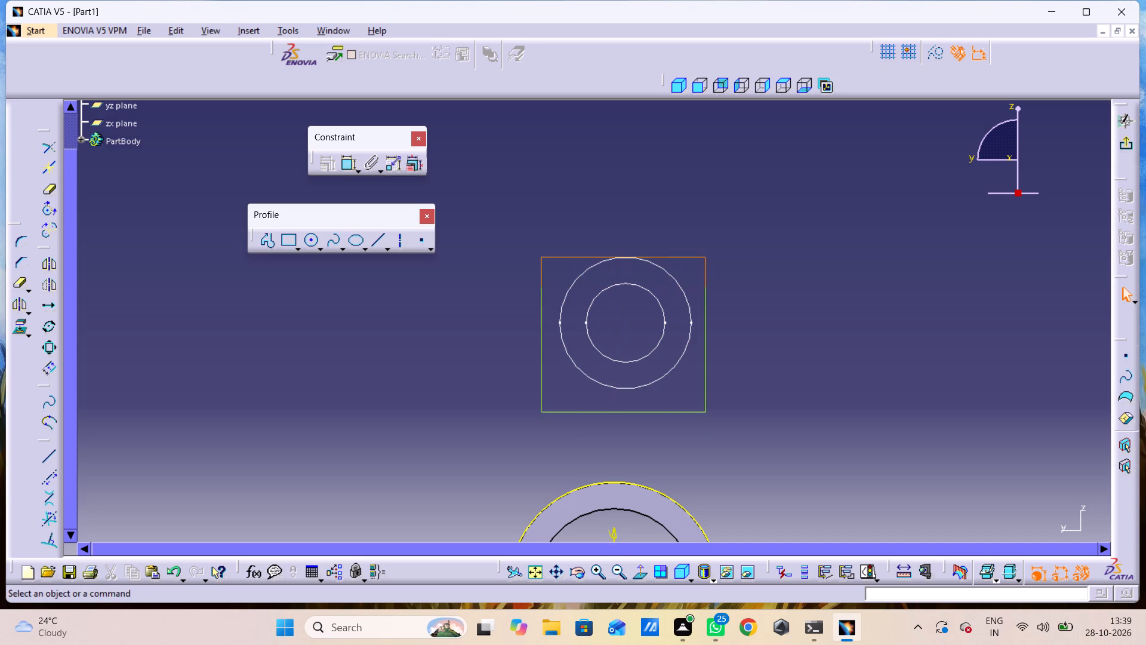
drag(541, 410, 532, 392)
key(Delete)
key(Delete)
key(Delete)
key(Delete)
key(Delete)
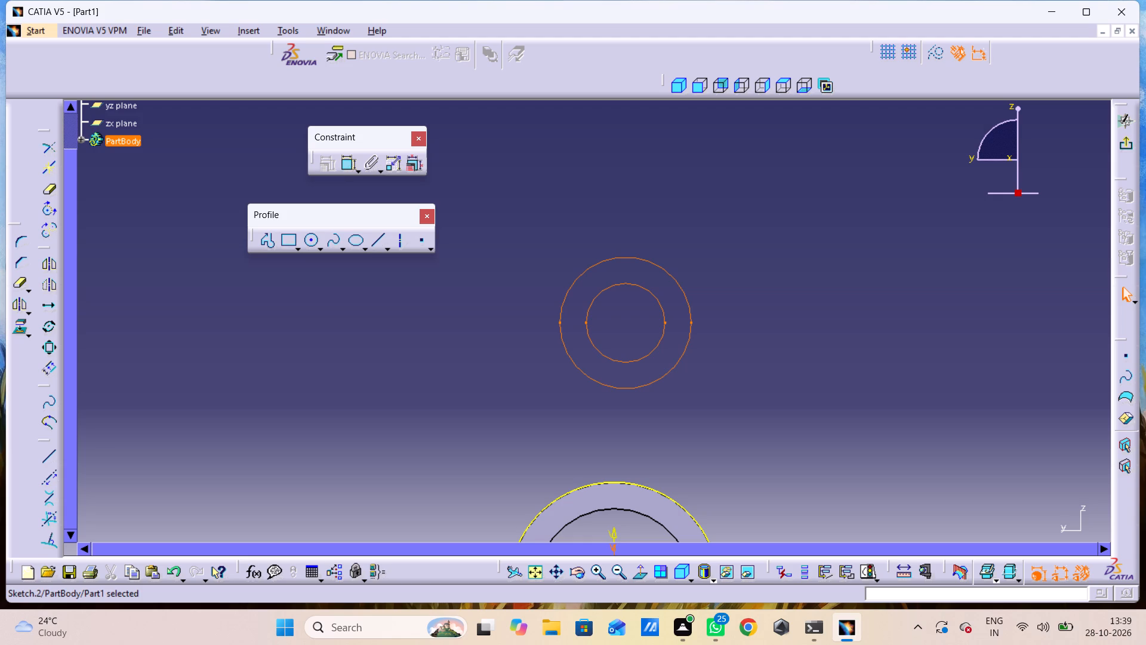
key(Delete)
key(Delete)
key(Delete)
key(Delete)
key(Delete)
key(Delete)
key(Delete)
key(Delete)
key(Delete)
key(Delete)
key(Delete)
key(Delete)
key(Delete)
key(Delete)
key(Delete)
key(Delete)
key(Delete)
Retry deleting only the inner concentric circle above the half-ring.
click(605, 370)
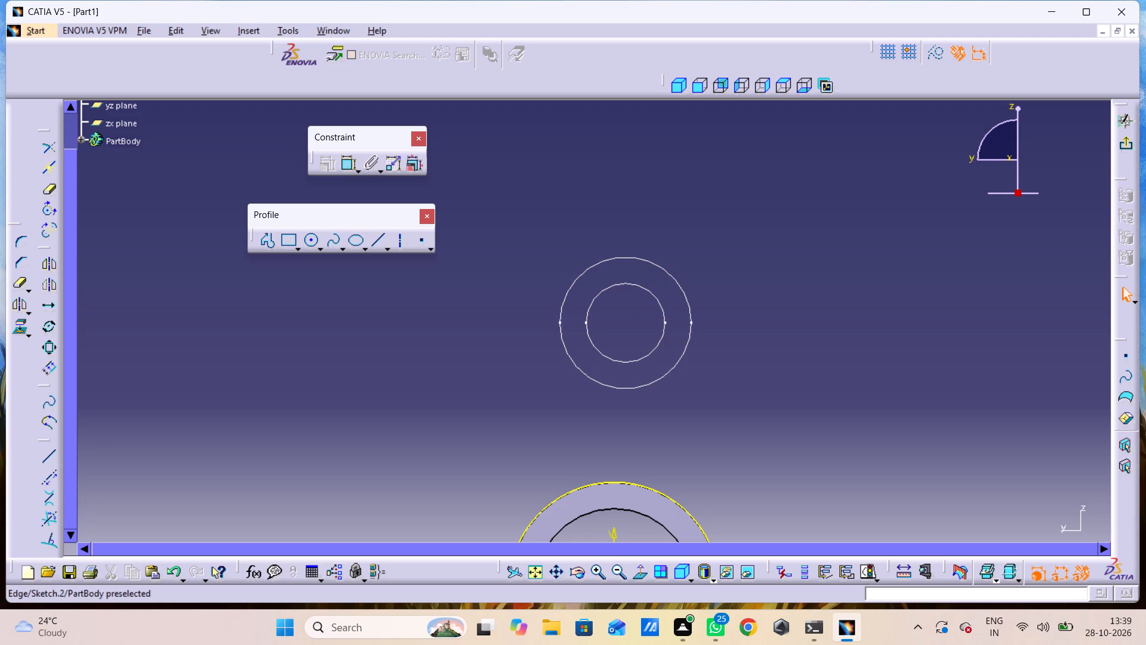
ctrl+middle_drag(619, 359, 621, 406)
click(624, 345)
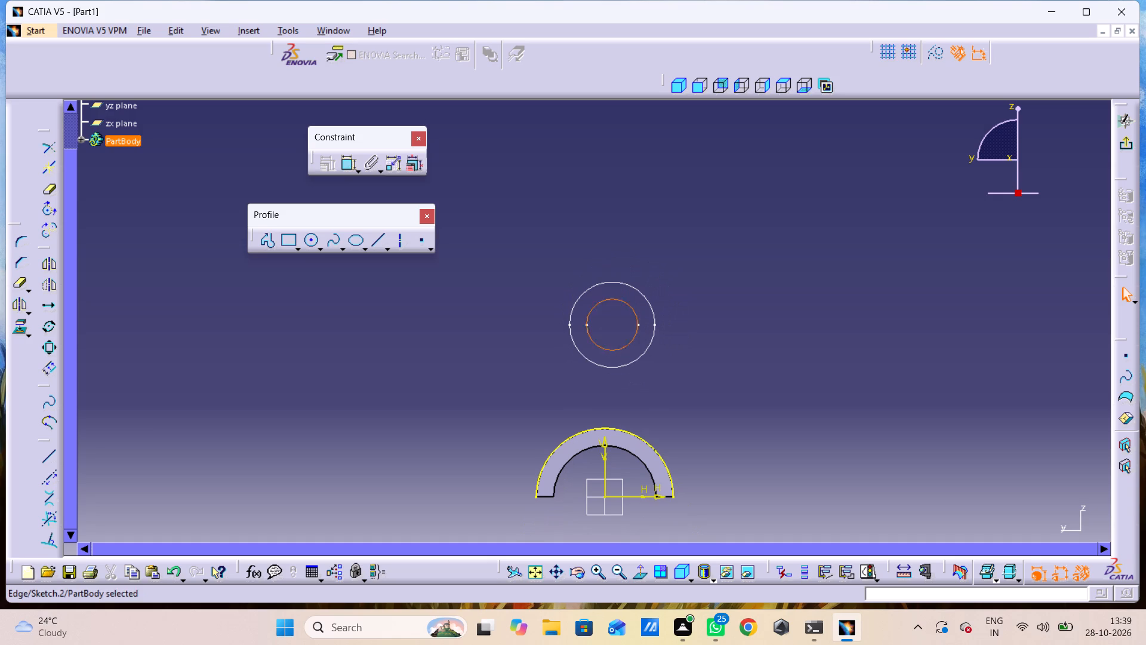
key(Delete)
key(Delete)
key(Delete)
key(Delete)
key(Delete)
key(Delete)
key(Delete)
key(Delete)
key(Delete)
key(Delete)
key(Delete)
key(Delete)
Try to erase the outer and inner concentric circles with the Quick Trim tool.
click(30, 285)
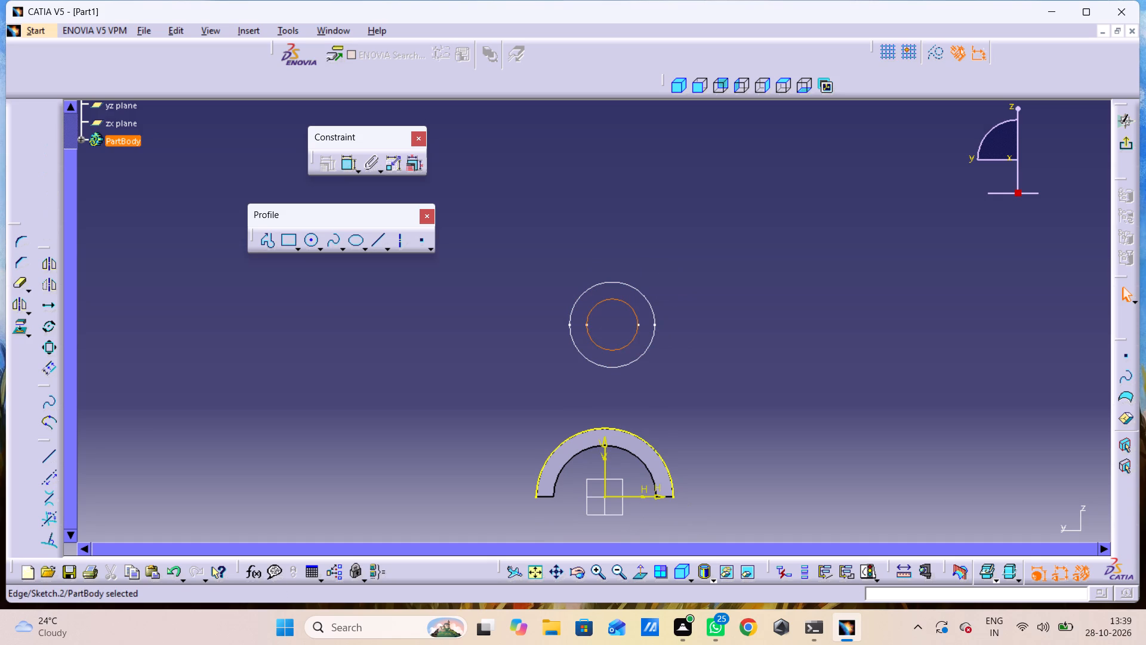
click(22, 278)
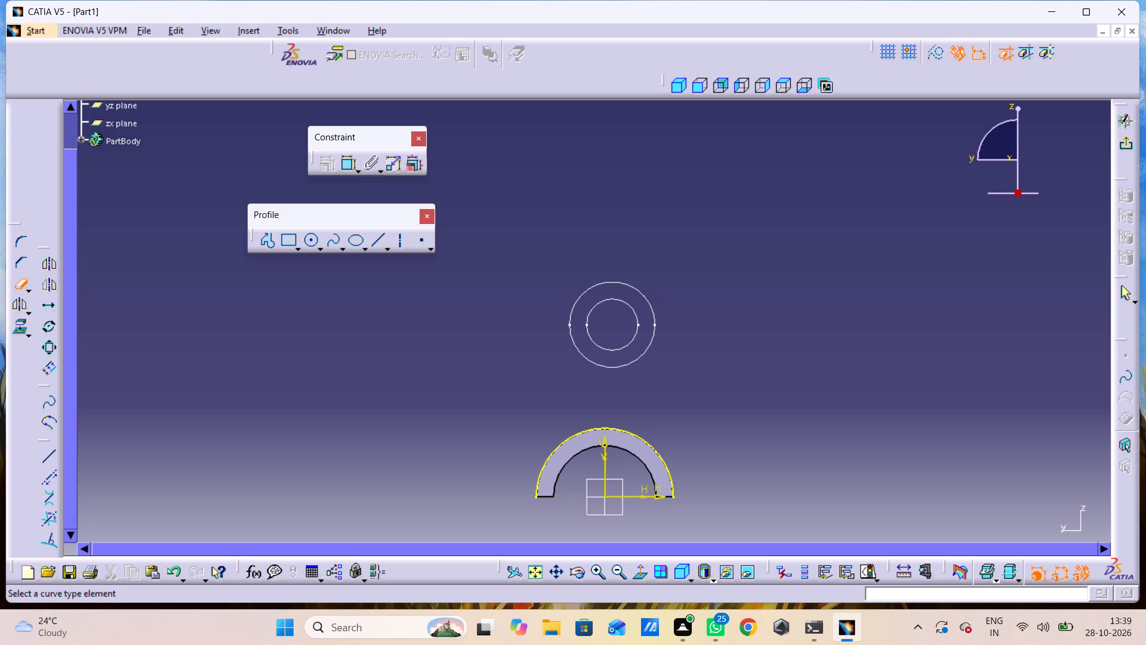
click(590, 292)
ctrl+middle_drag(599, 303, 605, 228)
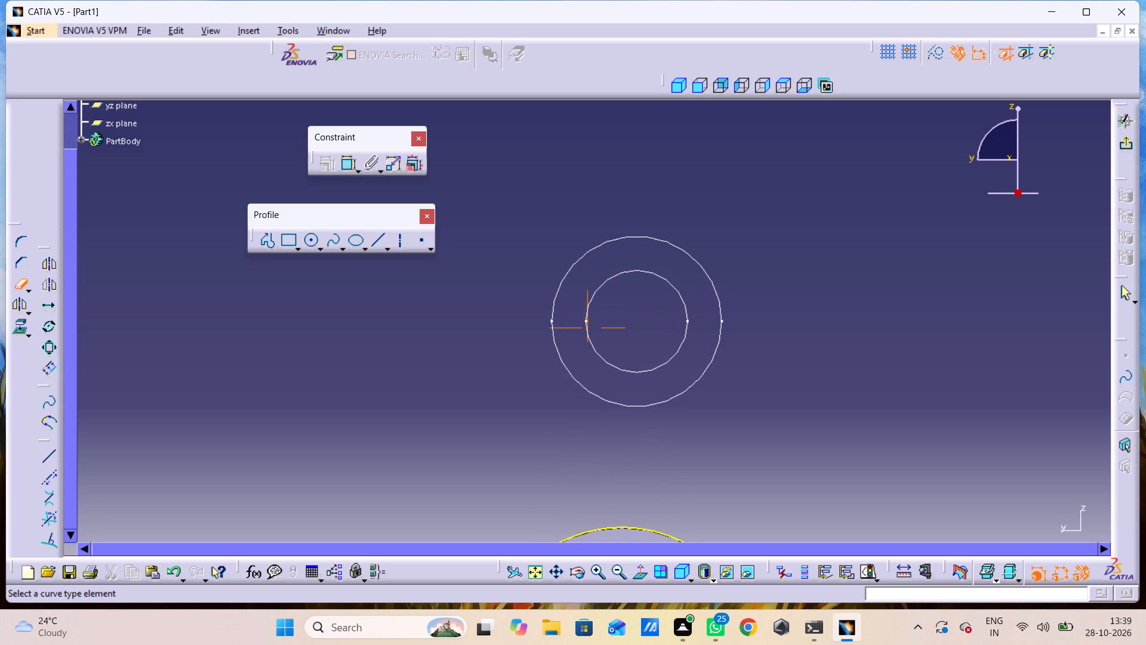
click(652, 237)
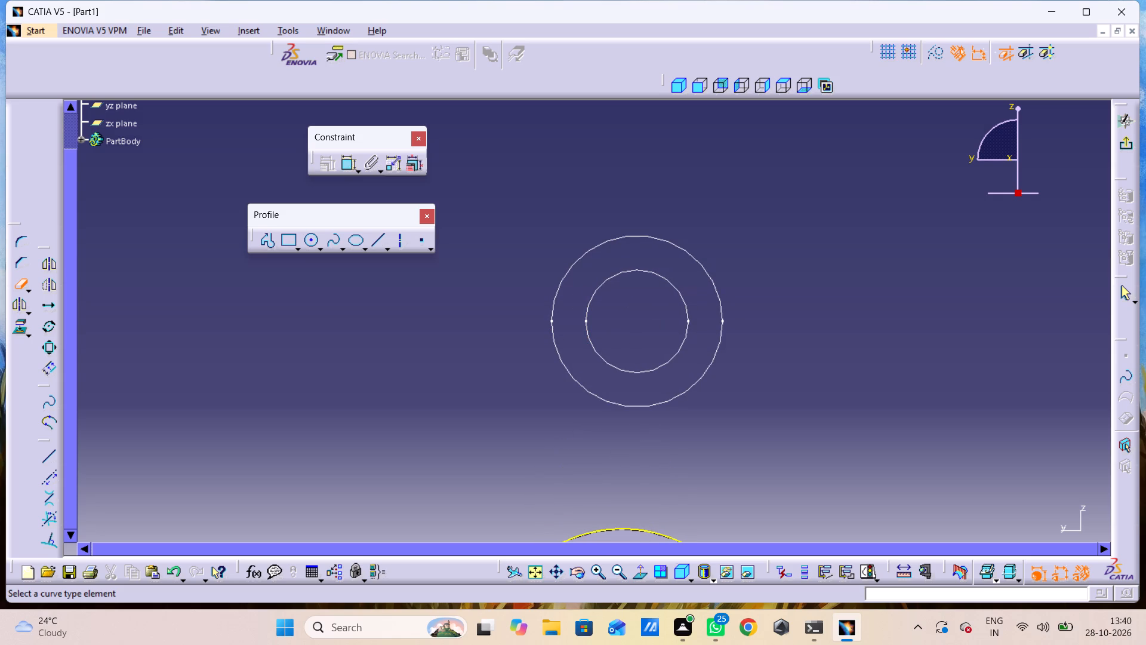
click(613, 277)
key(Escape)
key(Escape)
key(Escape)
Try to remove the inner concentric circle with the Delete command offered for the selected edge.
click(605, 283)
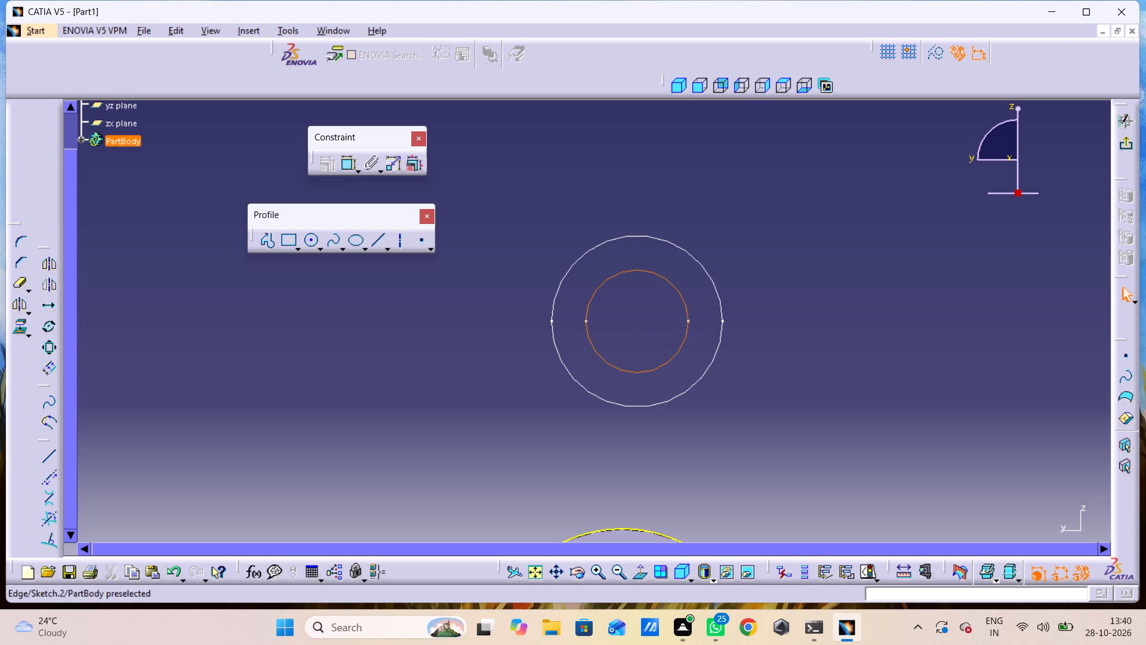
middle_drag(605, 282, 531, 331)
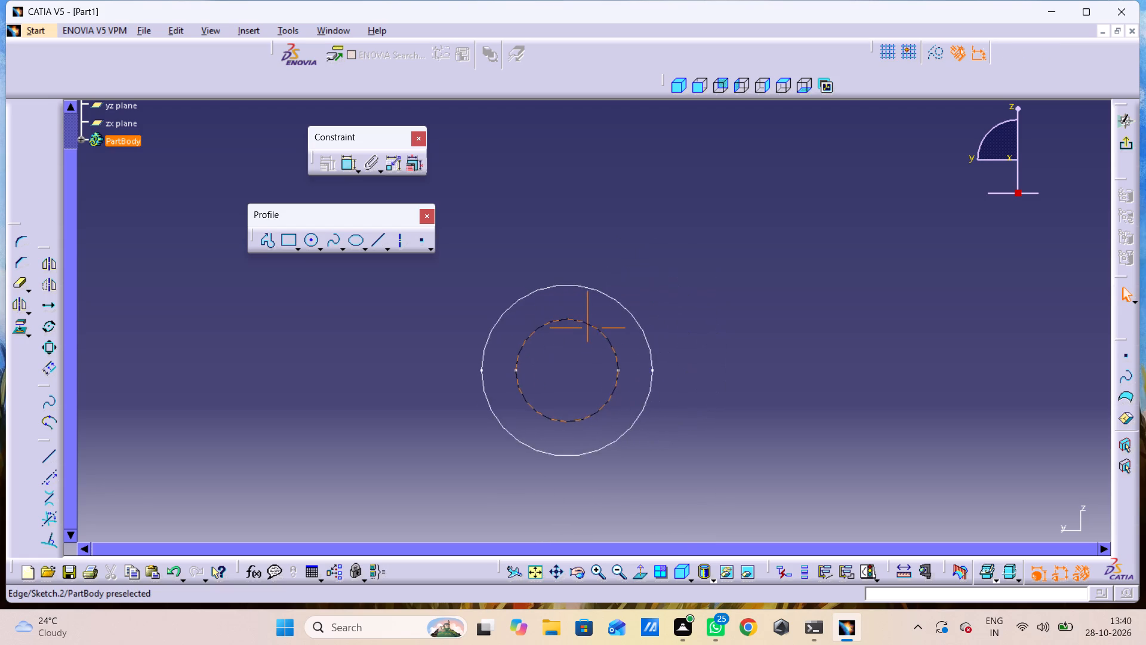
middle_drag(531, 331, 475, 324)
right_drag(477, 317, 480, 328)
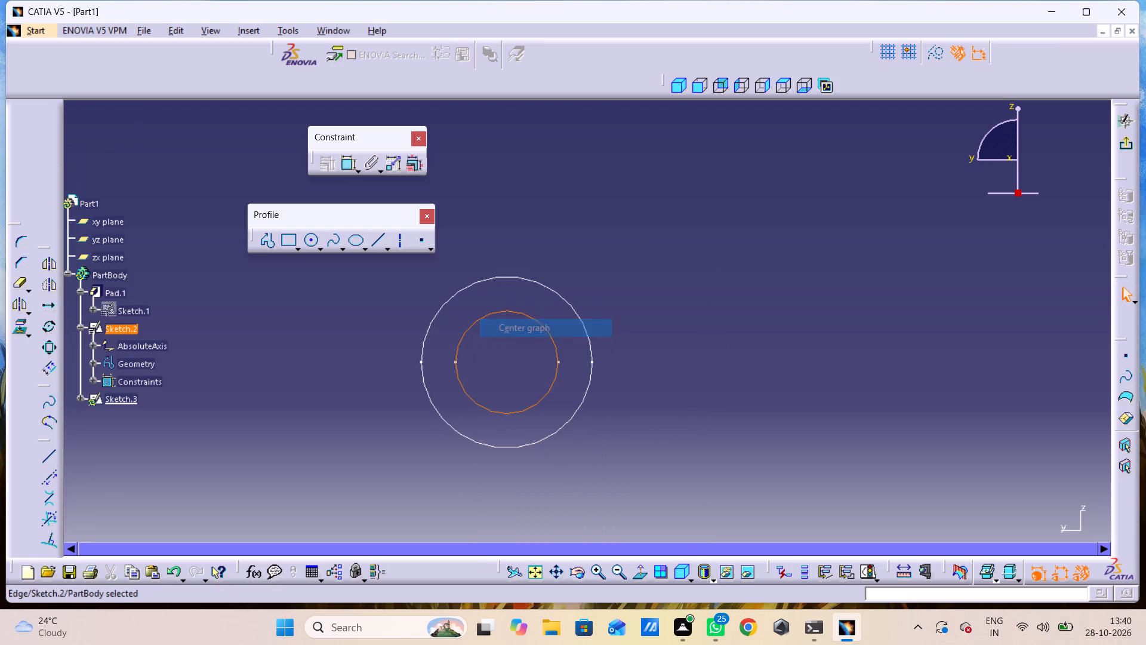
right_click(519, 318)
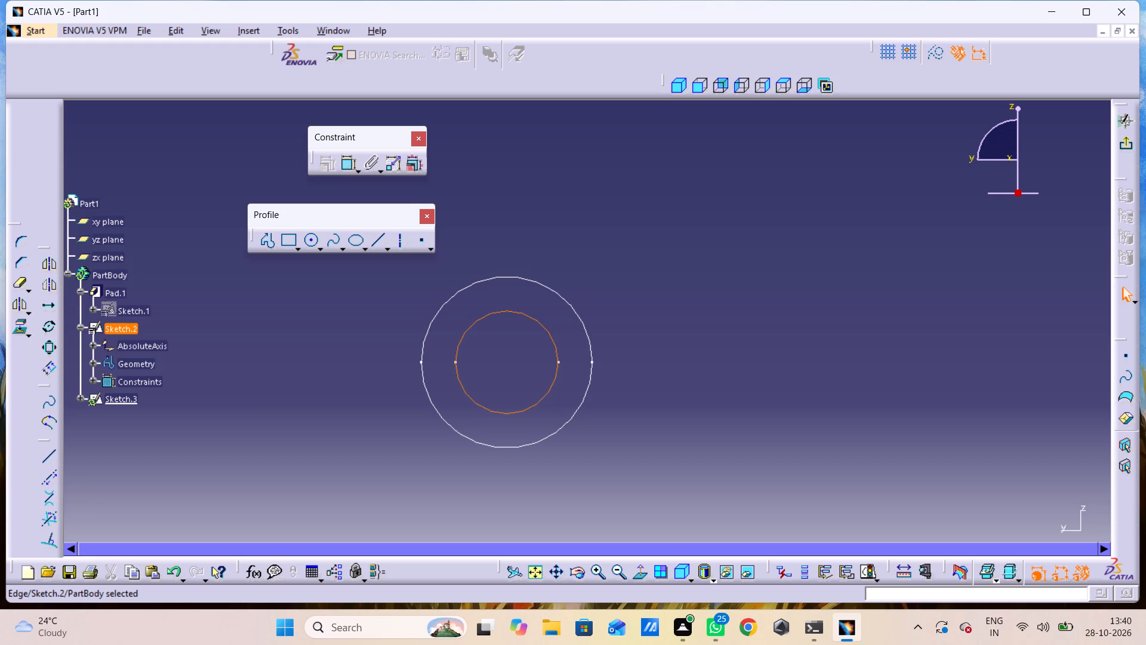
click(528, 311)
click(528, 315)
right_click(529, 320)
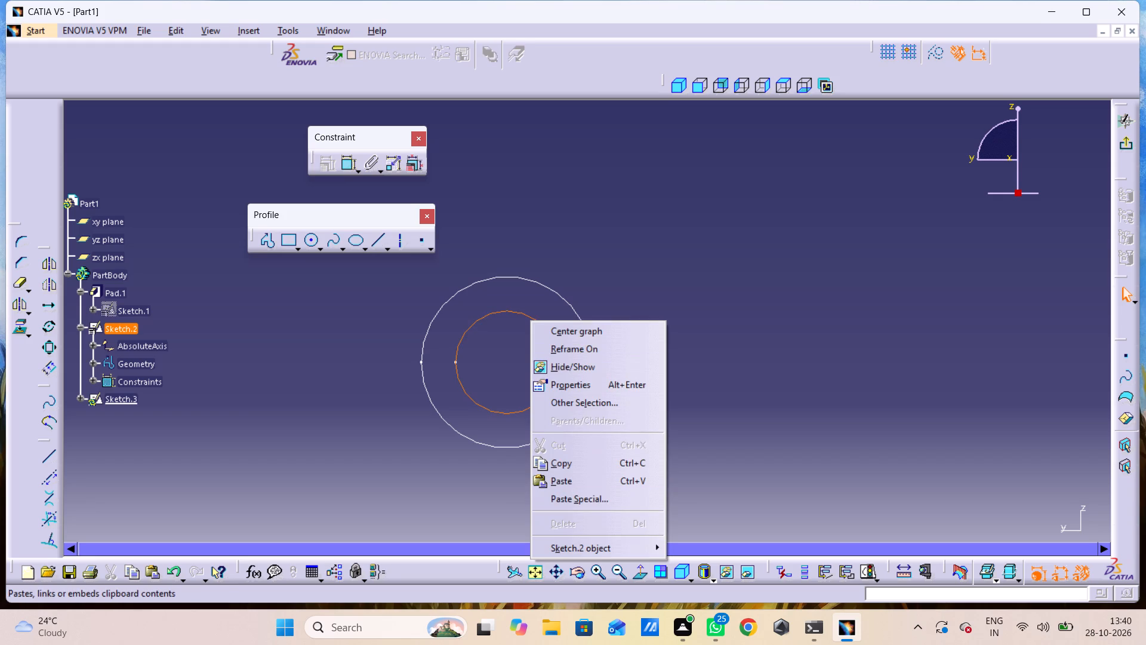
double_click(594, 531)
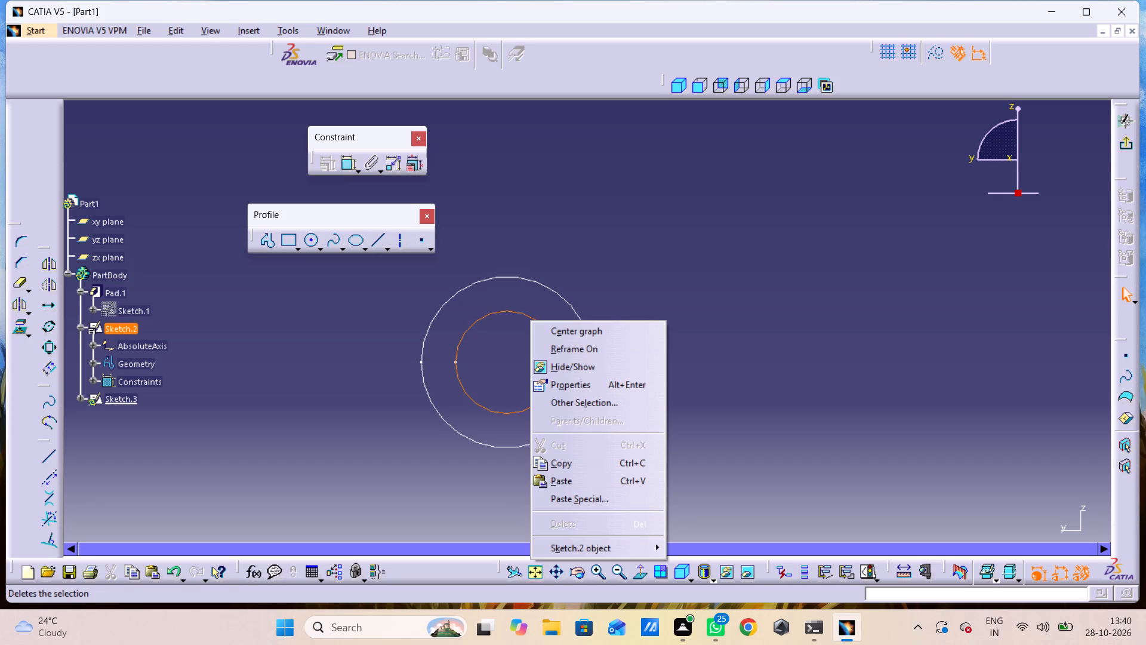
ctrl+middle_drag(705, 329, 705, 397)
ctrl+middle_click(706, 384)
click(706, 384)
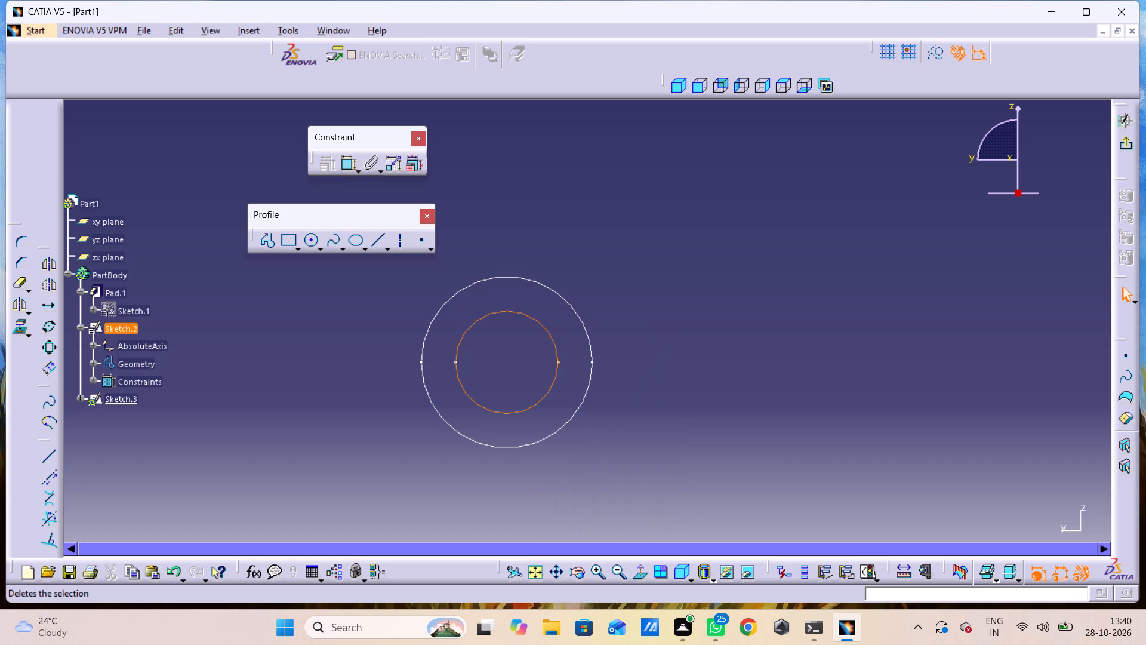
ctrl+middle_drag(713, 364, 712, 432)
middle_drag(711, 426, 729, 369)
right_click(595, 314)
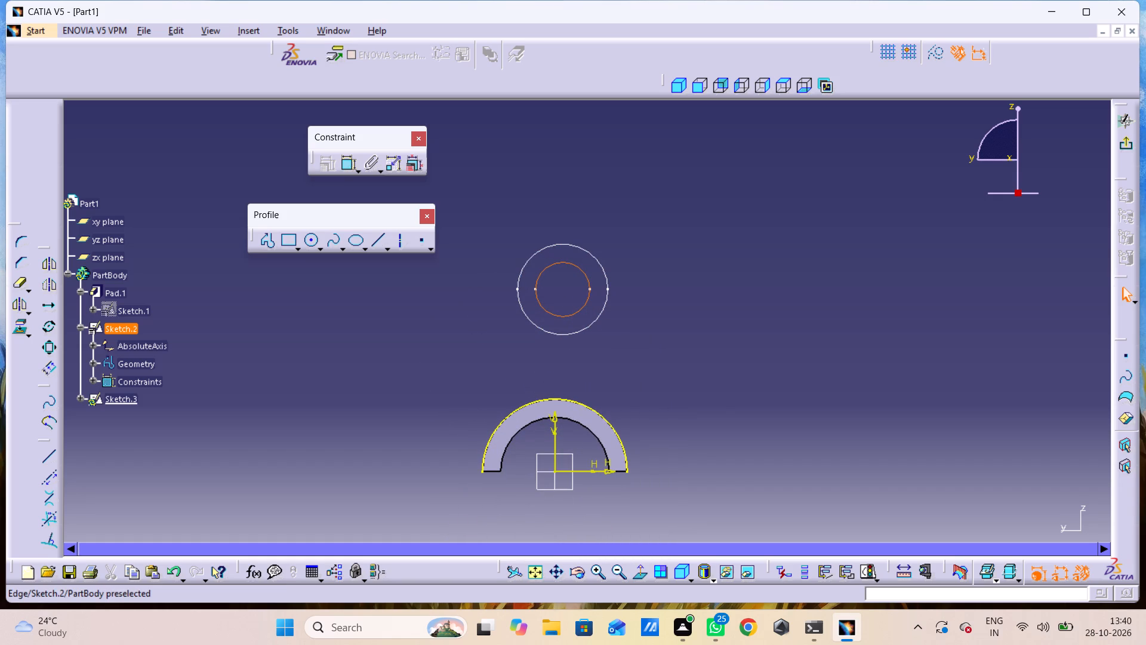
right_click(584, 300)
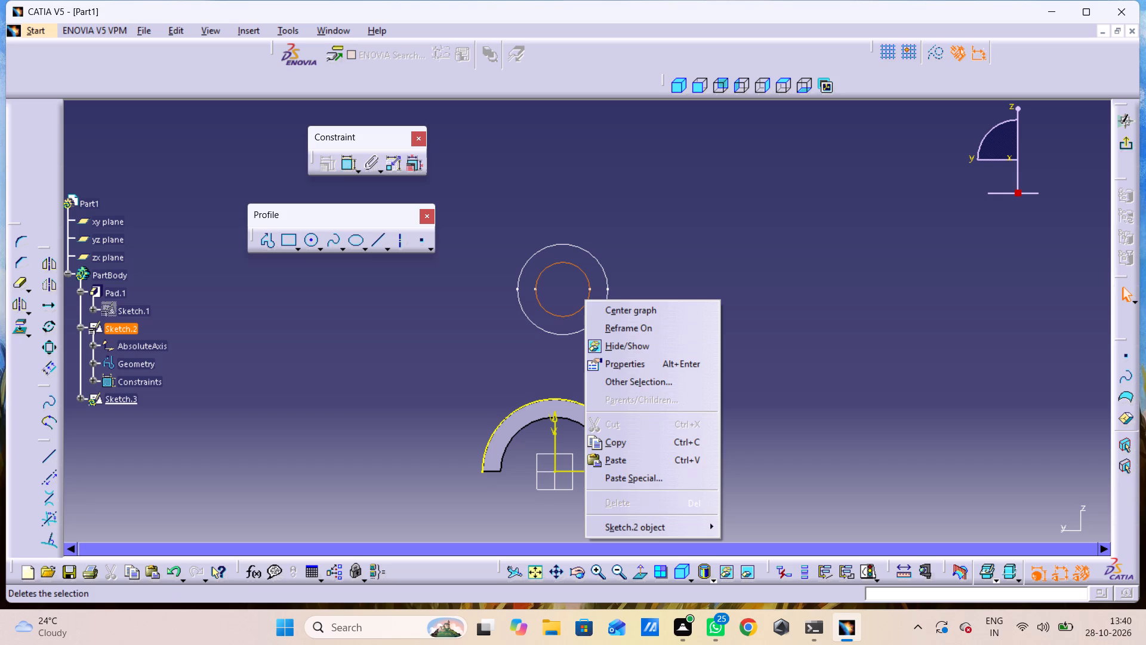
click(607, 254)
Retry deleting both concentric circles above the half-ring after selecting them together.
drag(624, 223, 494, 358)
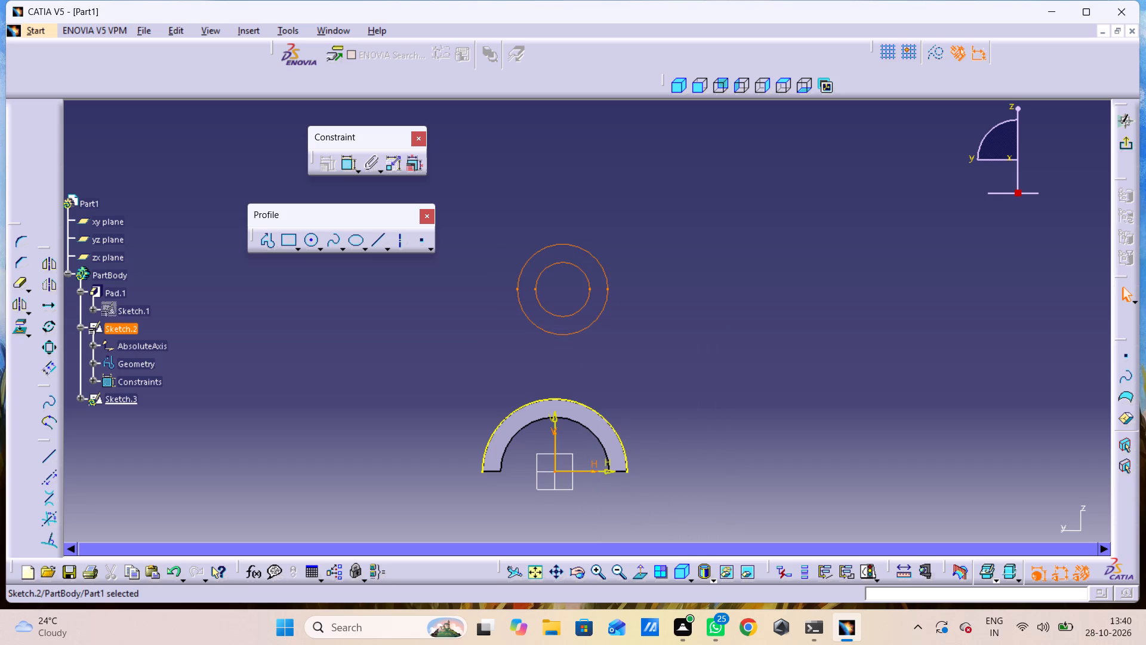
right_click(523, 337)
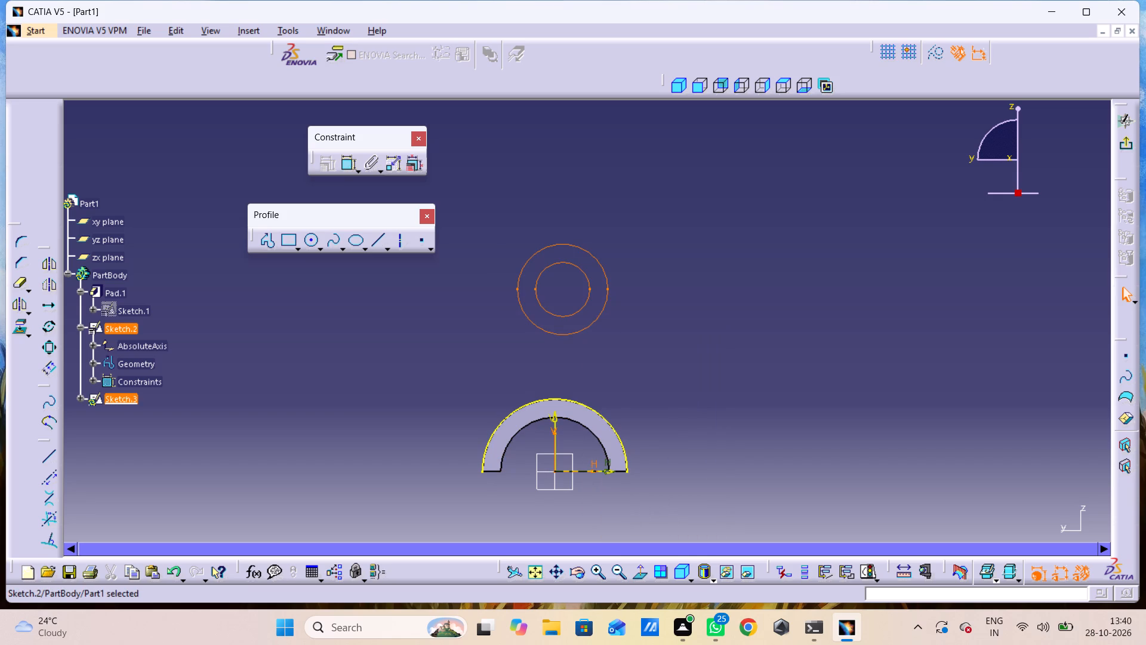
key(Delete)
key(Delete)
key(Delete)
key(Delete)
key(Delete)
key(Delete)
Open Sketch.2, the sketch that contains the two concentric circles, for editing.
click(118, 329)
double_click(118, 329)
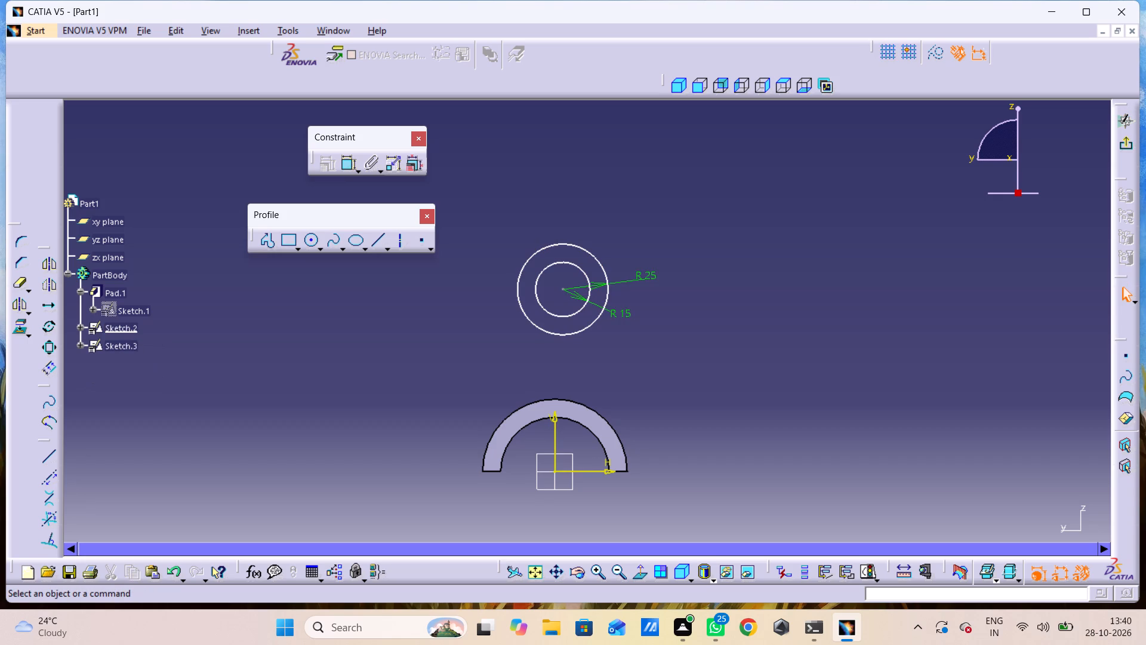
Dimension the distance between the concentric circles' common center and the sketch origin, placing it beside the half-ring.
drag(669, 229, 639, 307)
click(565, 288)
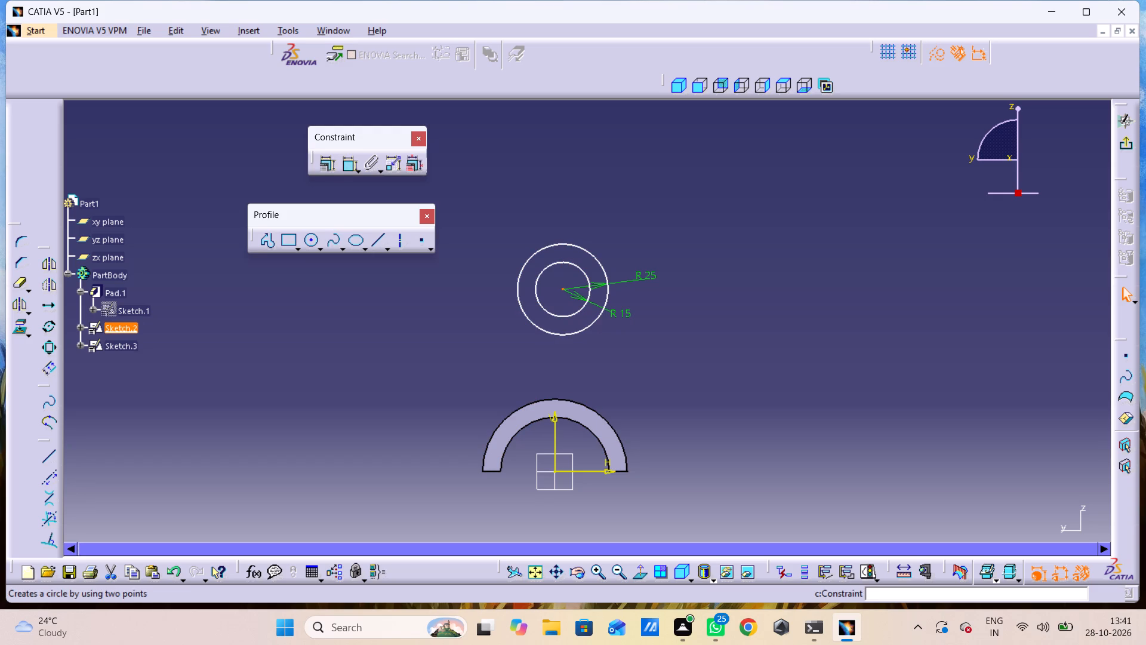
click(349, 162)
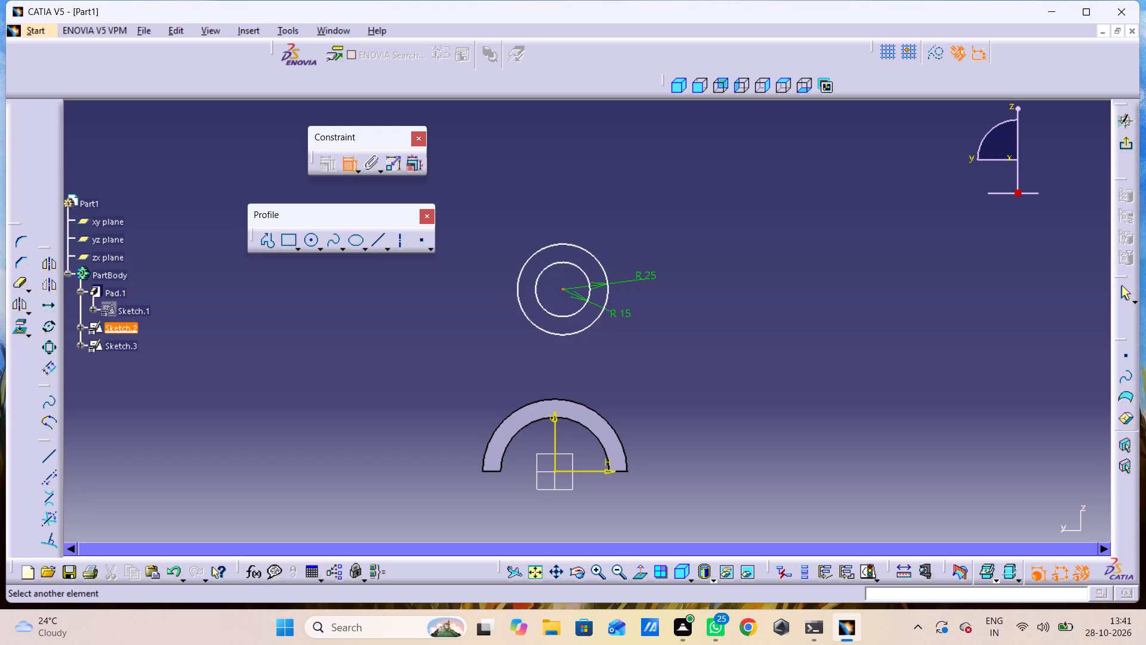
click(552, 469)
click(639, 383)
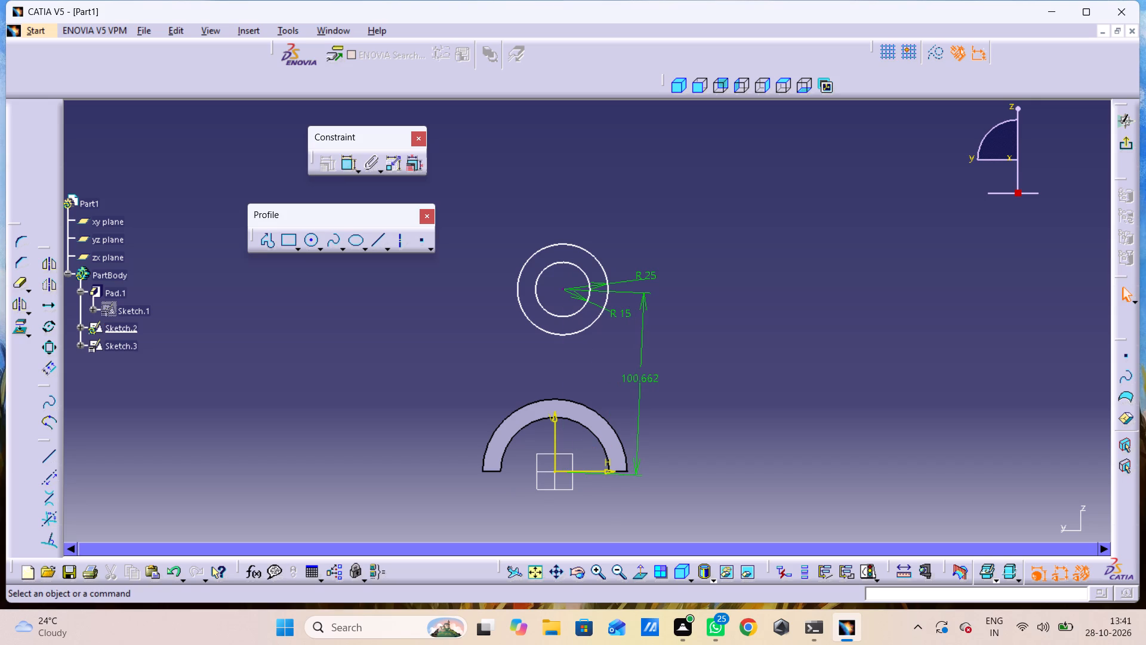
Open the distance dimension between the circles' center and the sketch origin for editing.
double_click(635, 375)
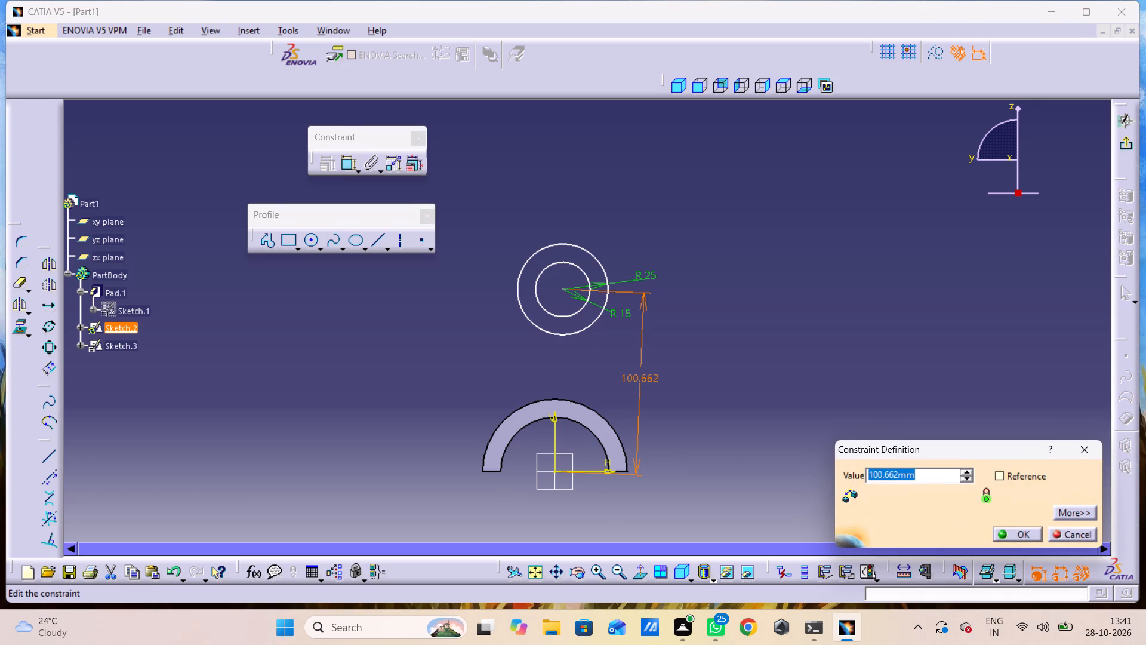
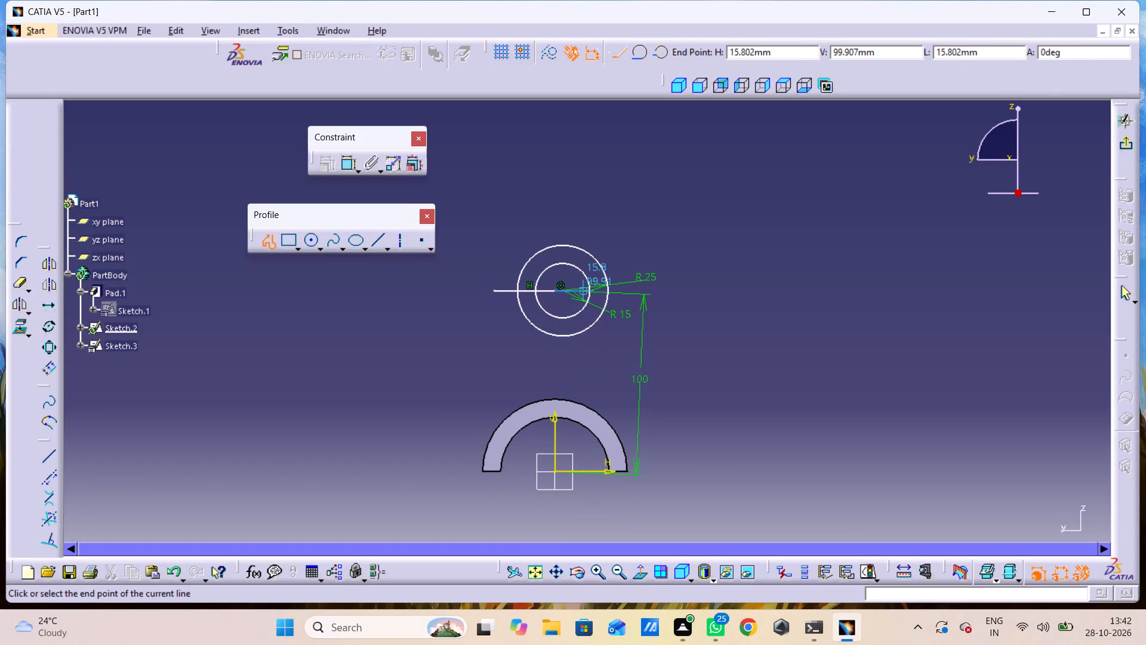
Sketch a horizontal line about 18 mm long across both circles' right side, level with the existing line on the left.
key(Escape)
key(Escape)
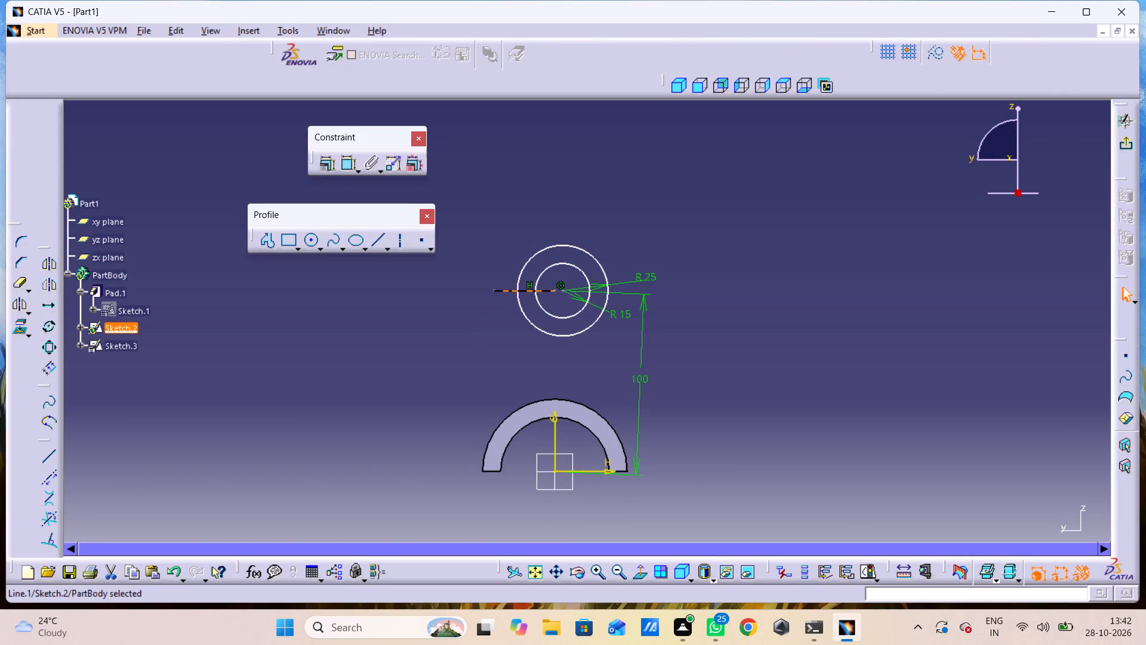
click(688, 192)
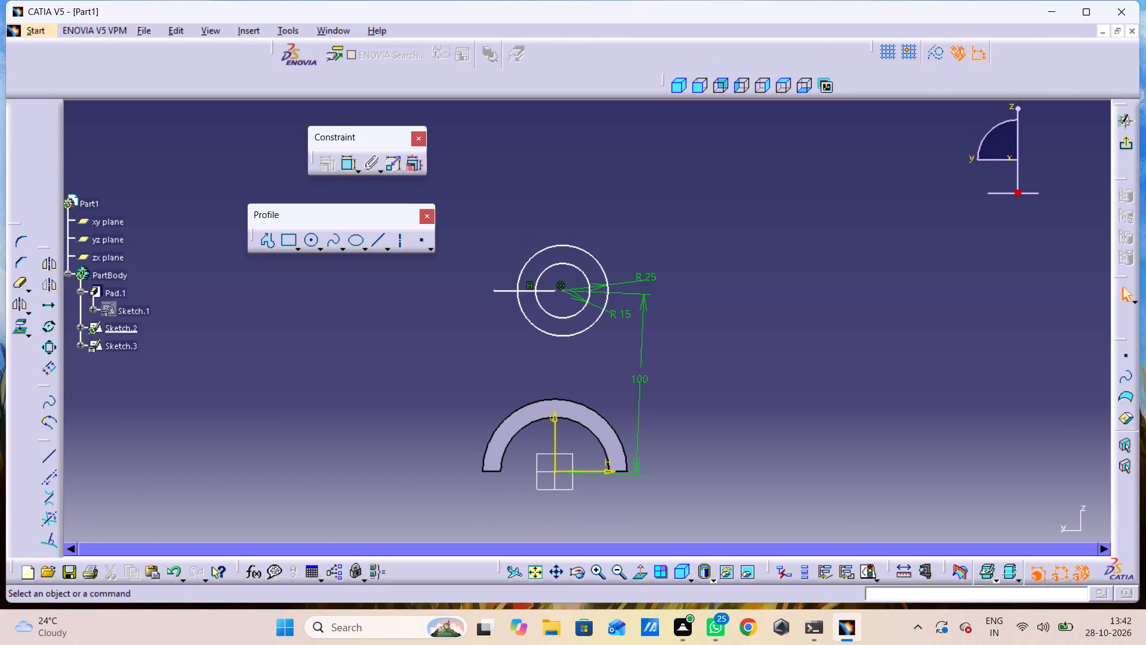
click(272, 230)
double_click(270, 241)
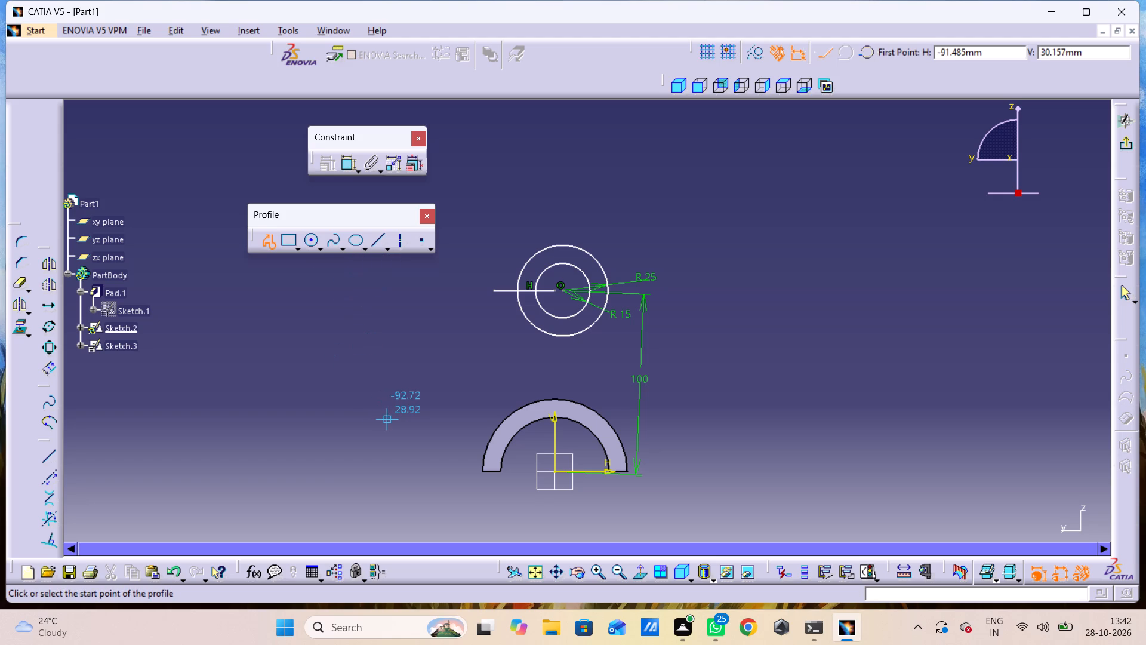
ctrl+middle_drag(519, 346, 544, 211)
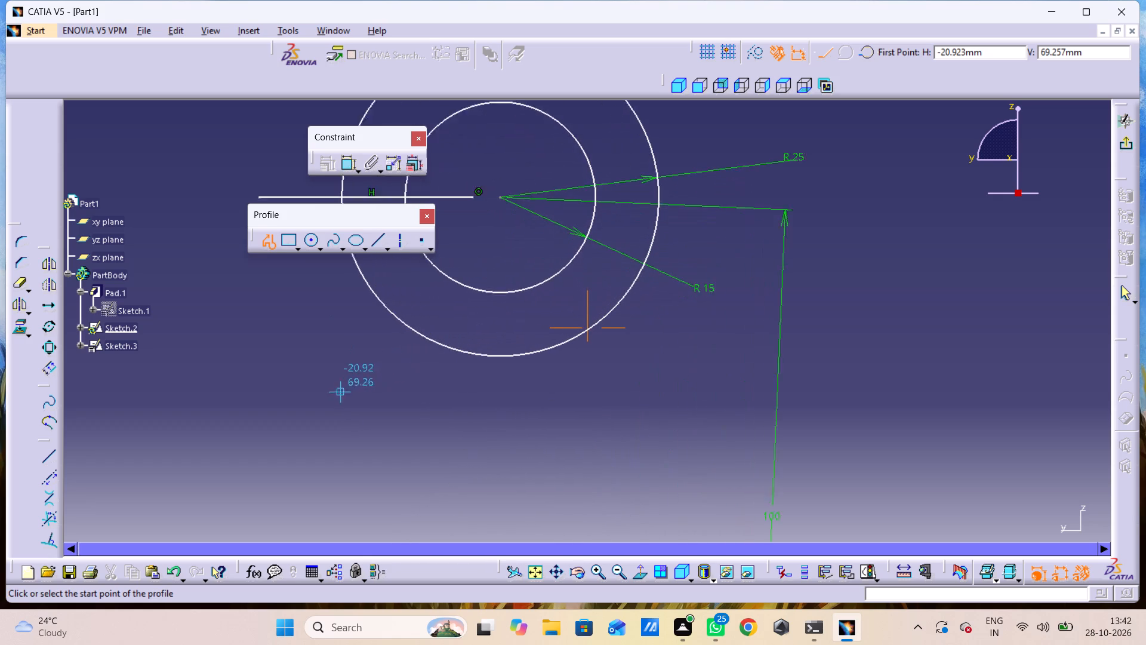
ctrl+middle_drag(544, 211, 545, 204)
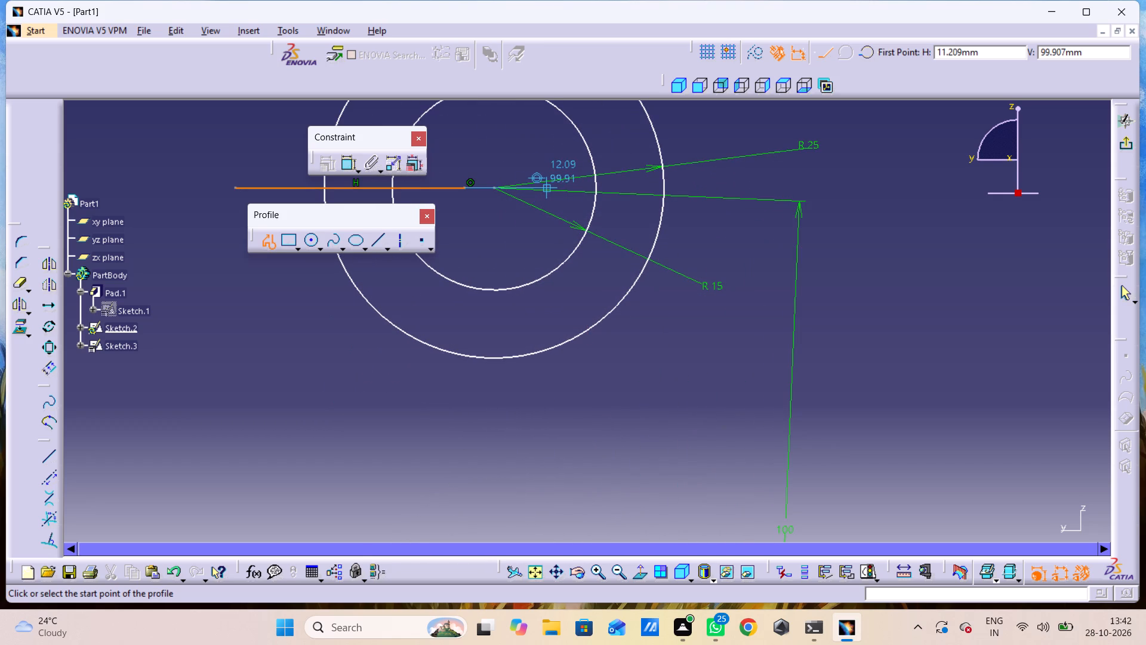
click(554, 188)
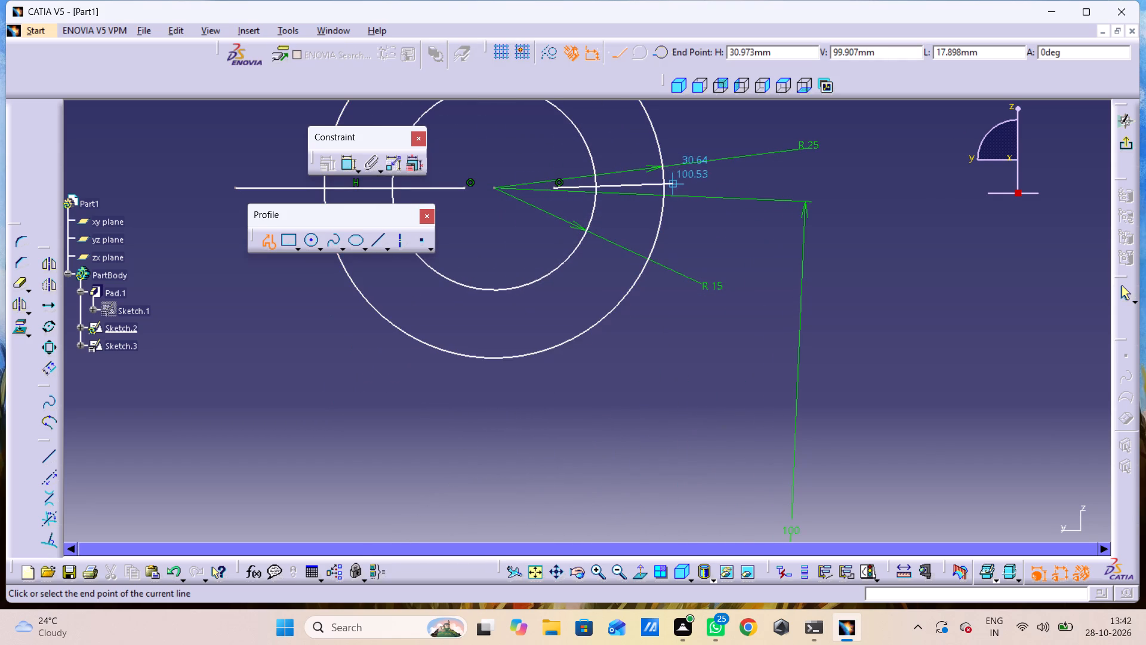
click(676, 187)
key(Escape)
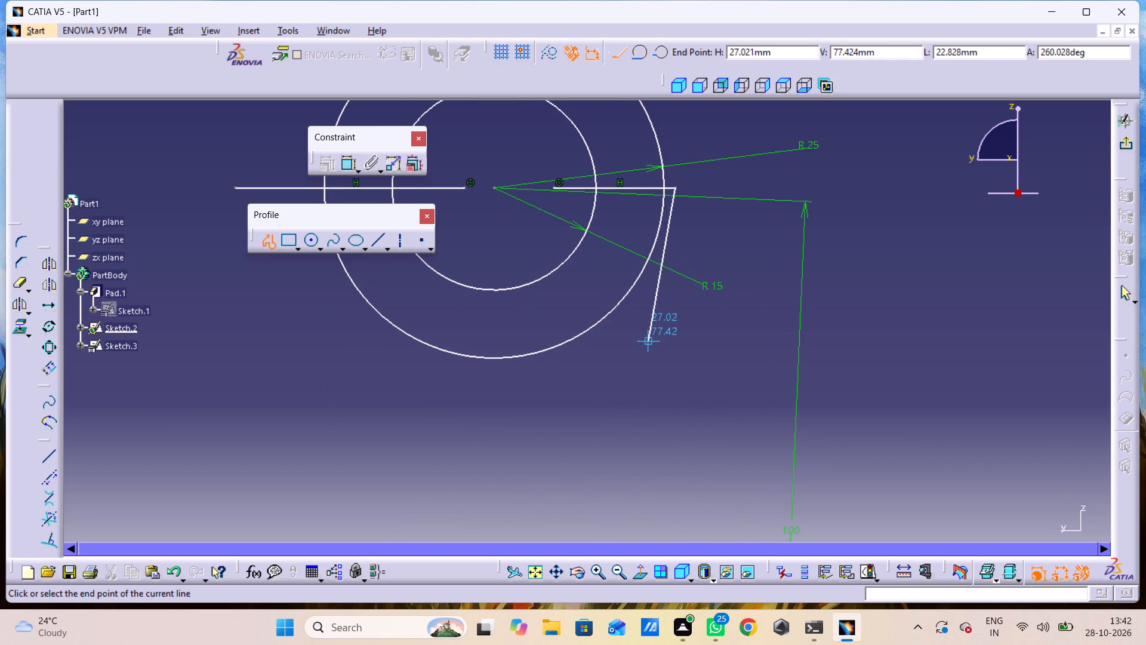
key(Escape)
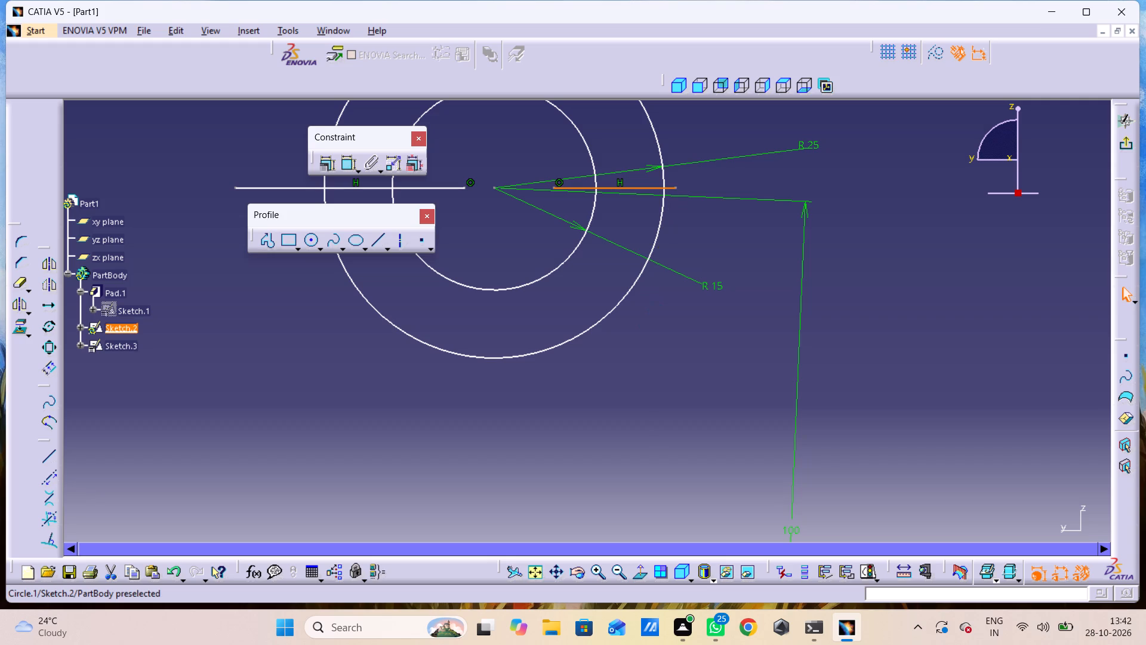
Quick Trim the upper halves of the R15 and R25 circles above the two horizontal lines.
click(17, 282)
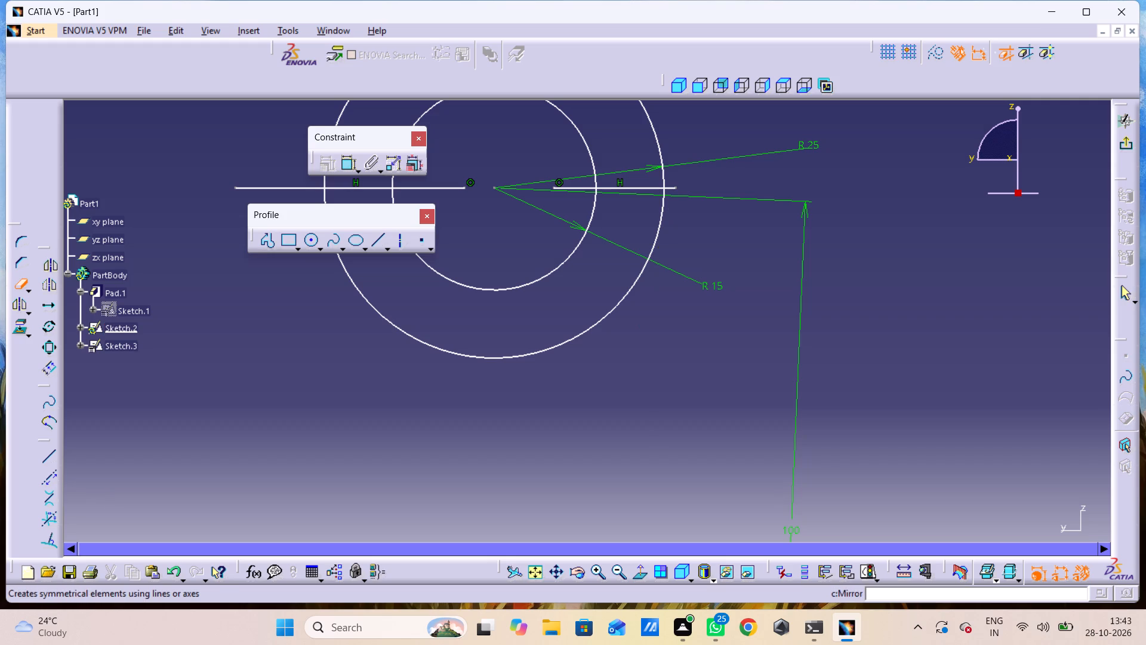
click(52, 257)
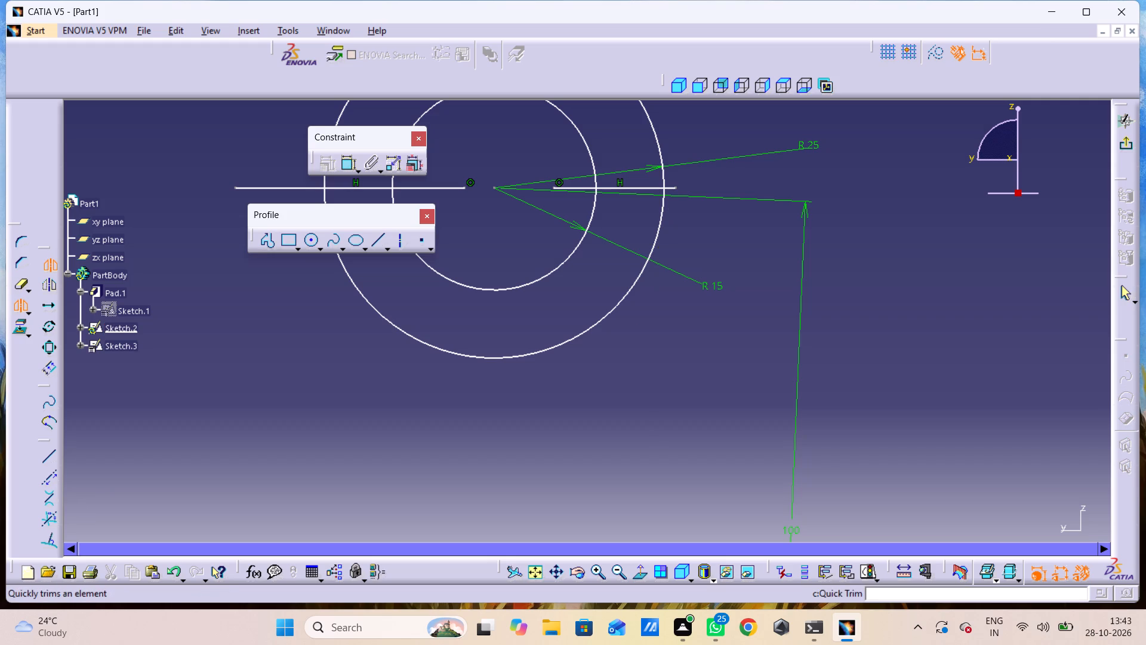
double_click(22, 287)
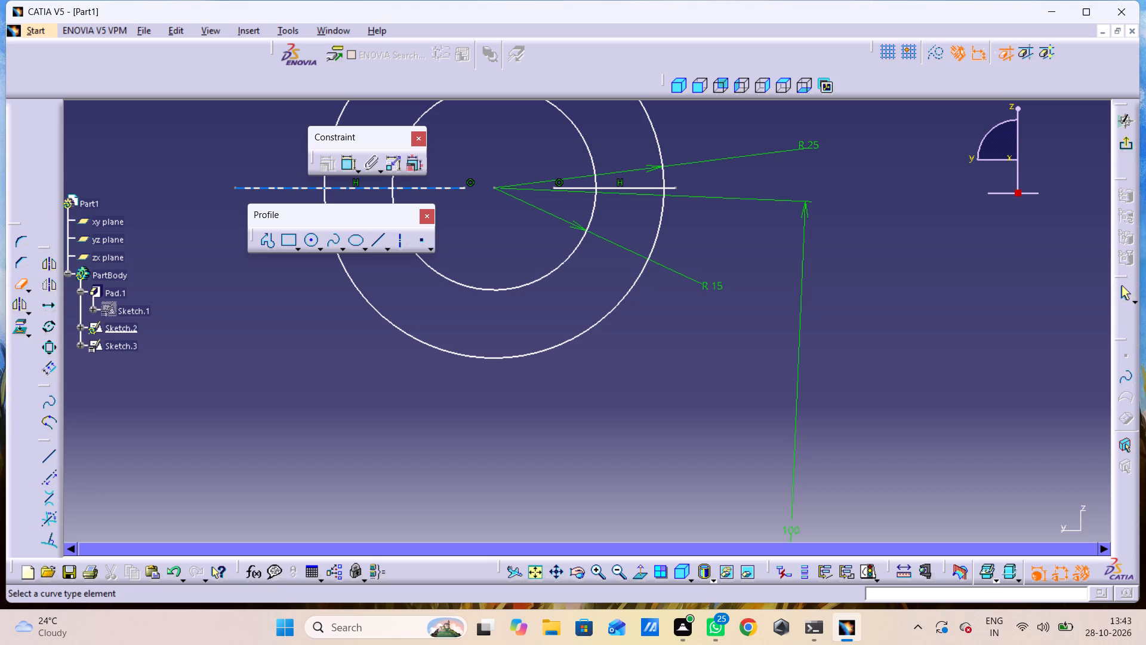
click(563, 116)
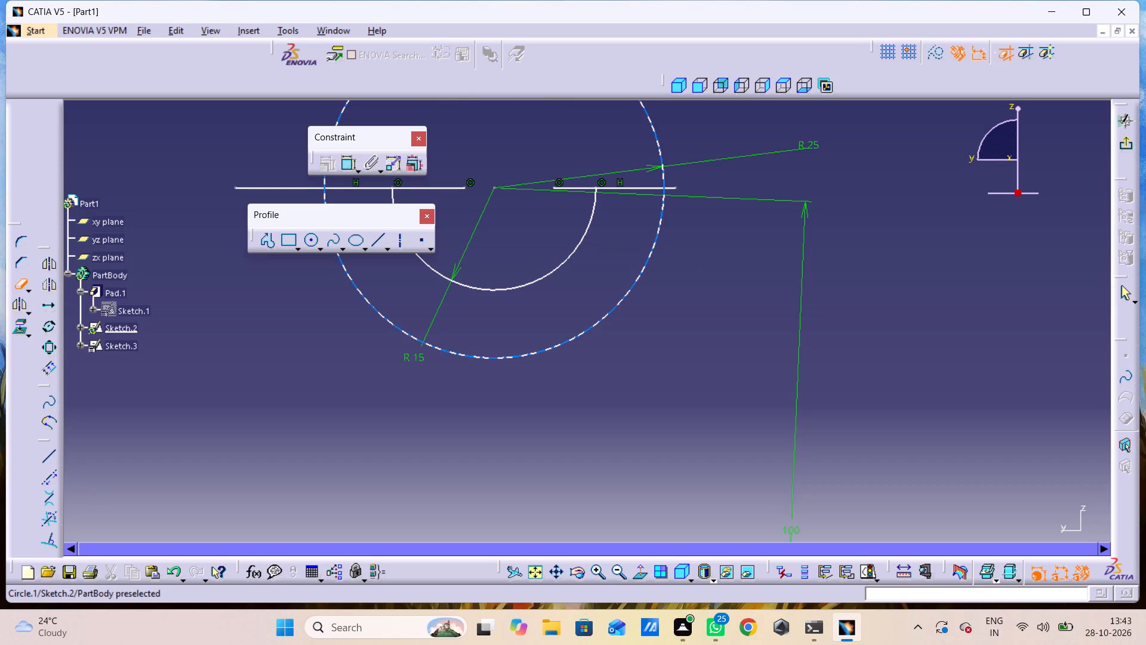
click(646, 110)
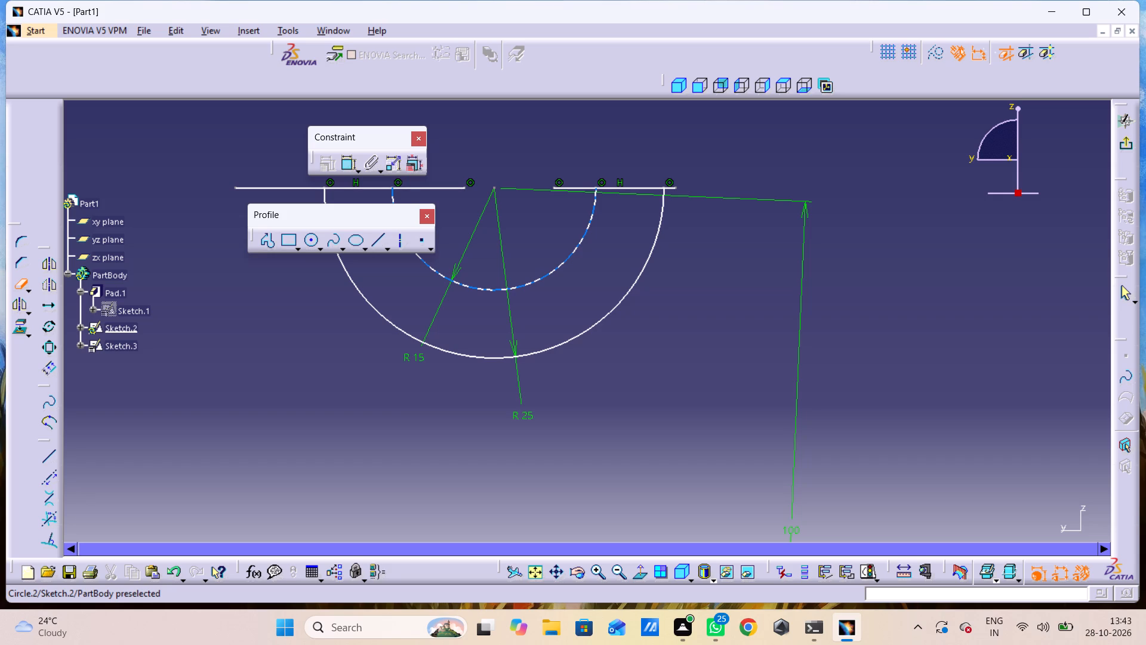
Make the right line's outer and inner ends coincident with the right endpoints of the R25 and R15 arcs.
double_click(346, 161)
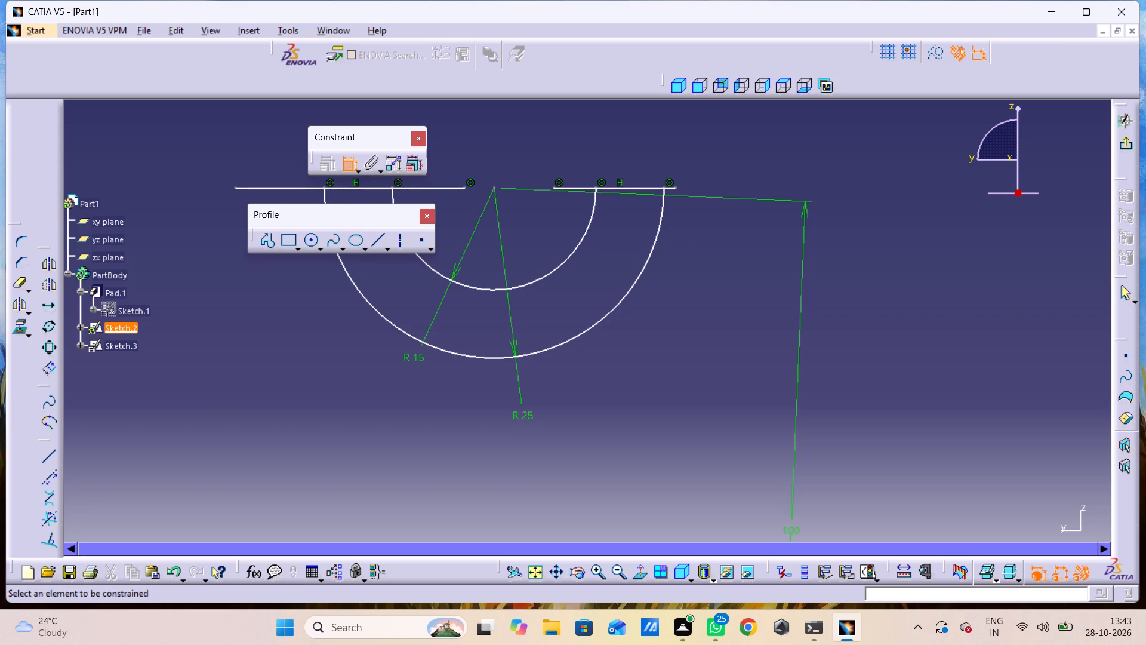
click(662, 185)
click(666, 186)
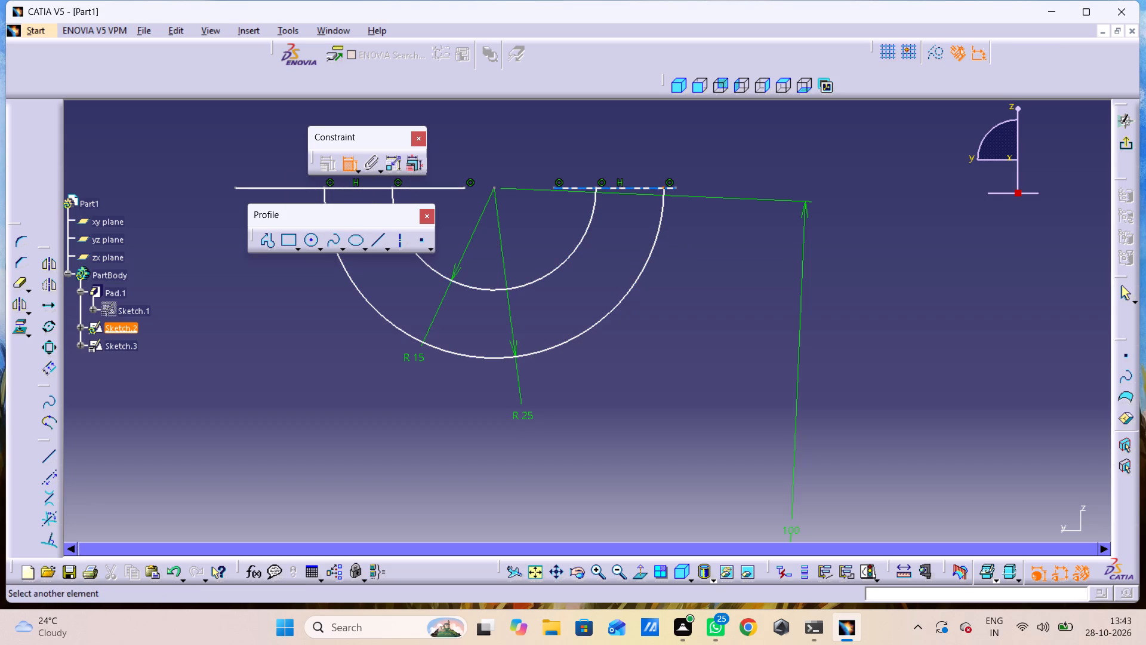
click(678, 185)
right_click(711, 152)
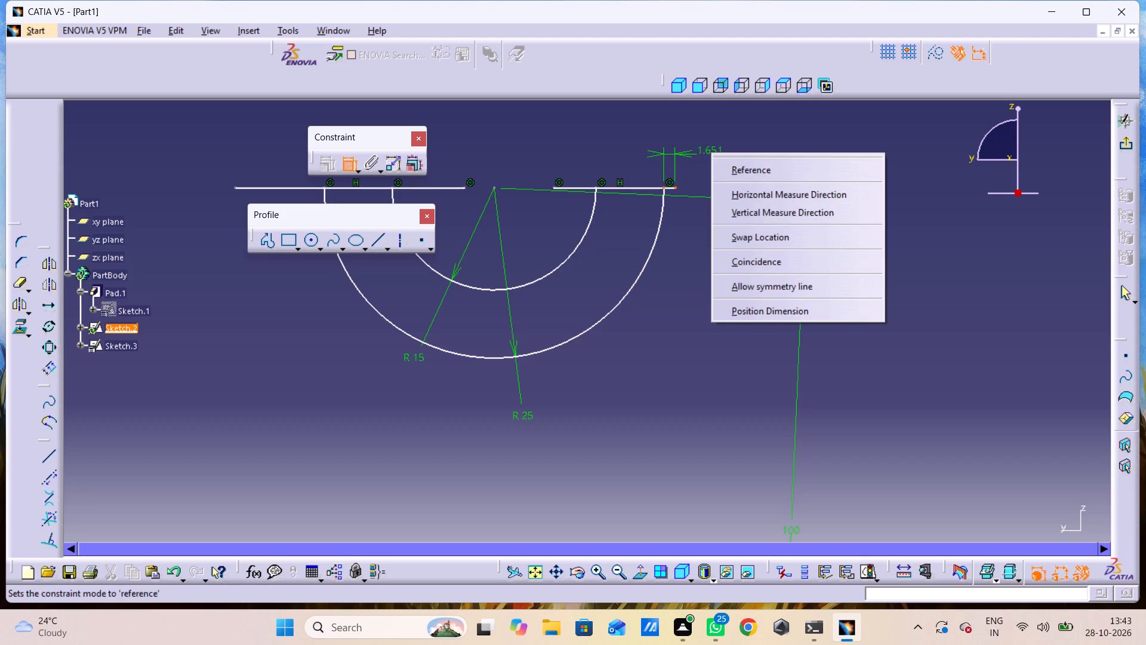
click(719, 262)
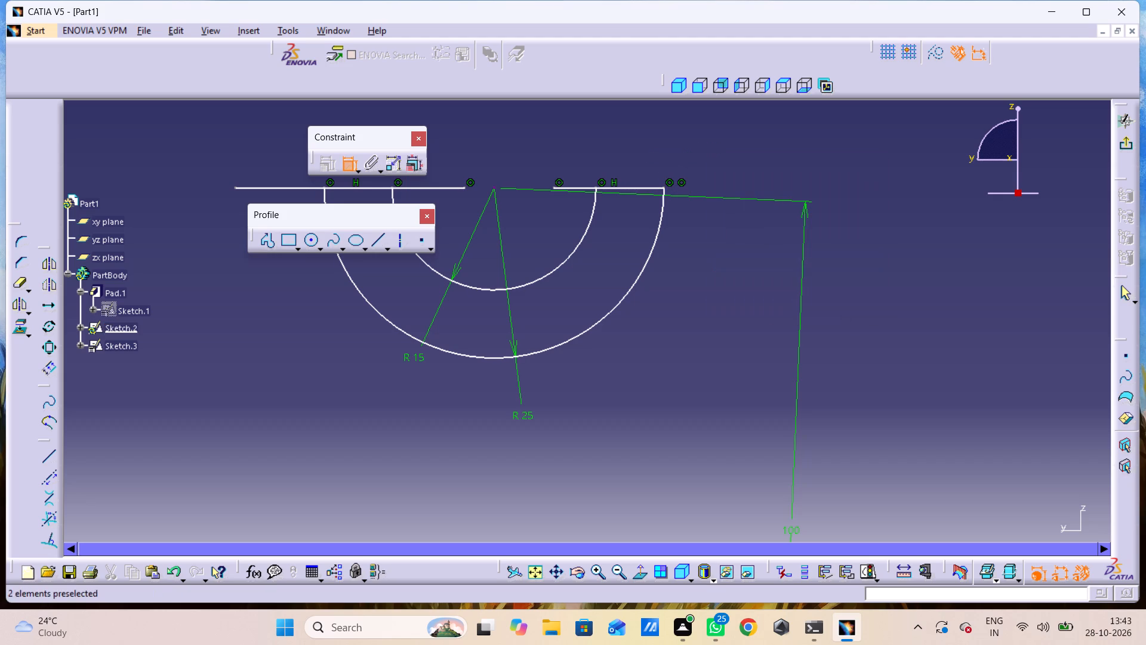
click(598, 186)
click(556, 189)
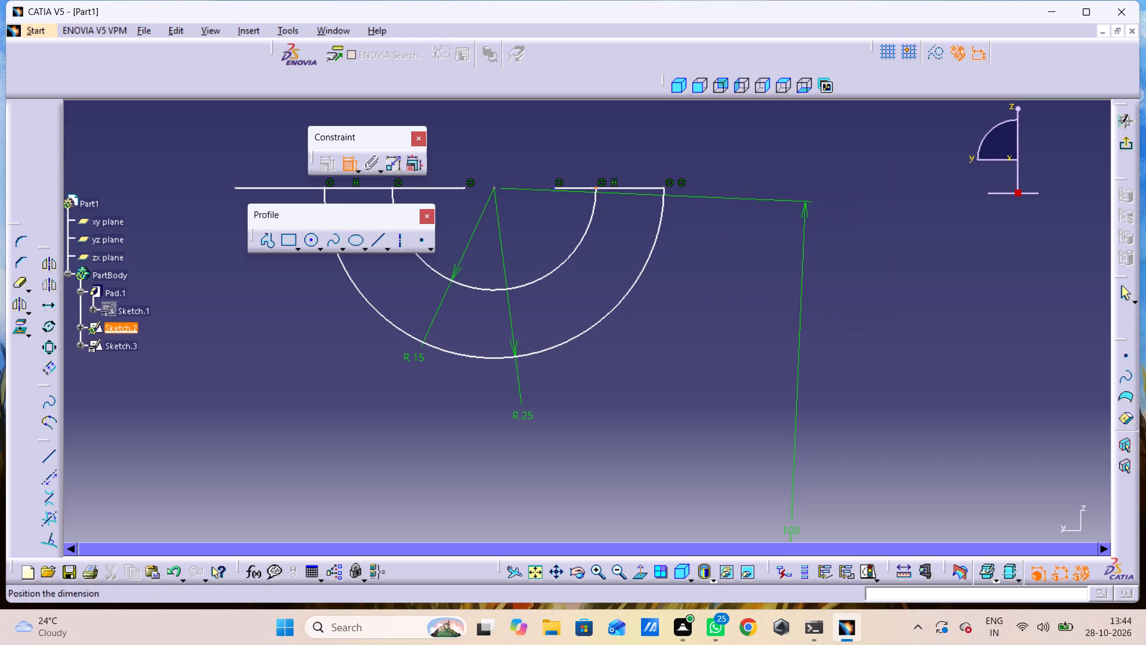
right_click(558, 221)
click(604, 325)
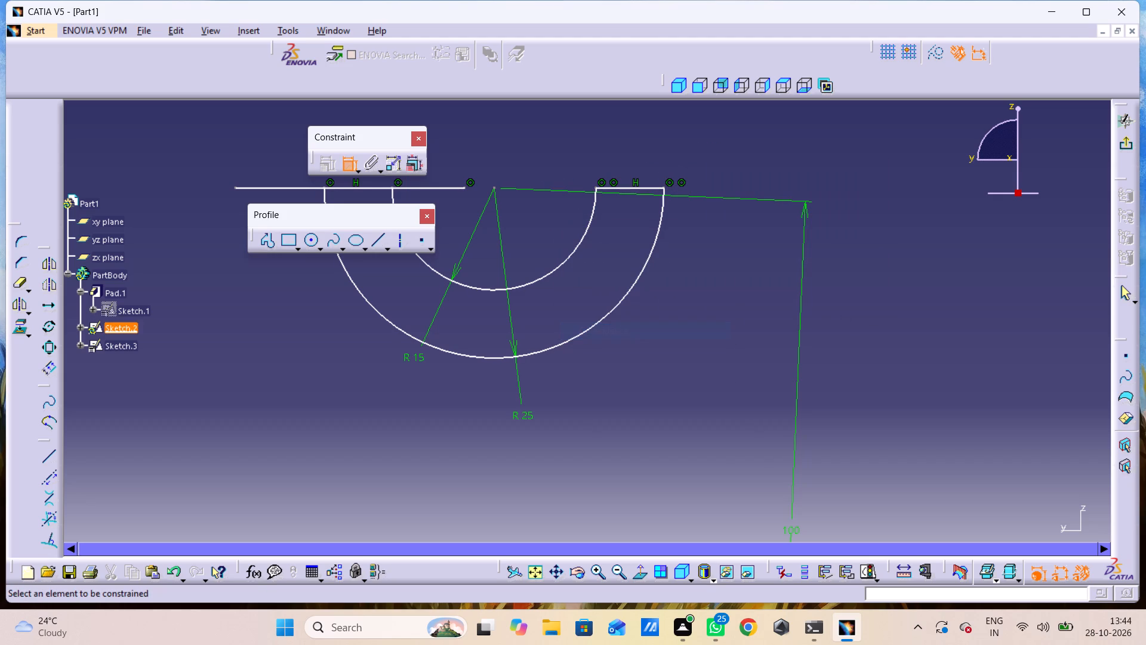
Make the left line's inner and outer ends coincident with the left endpoints of the R15 and R25 arcs.
click(466, 187)
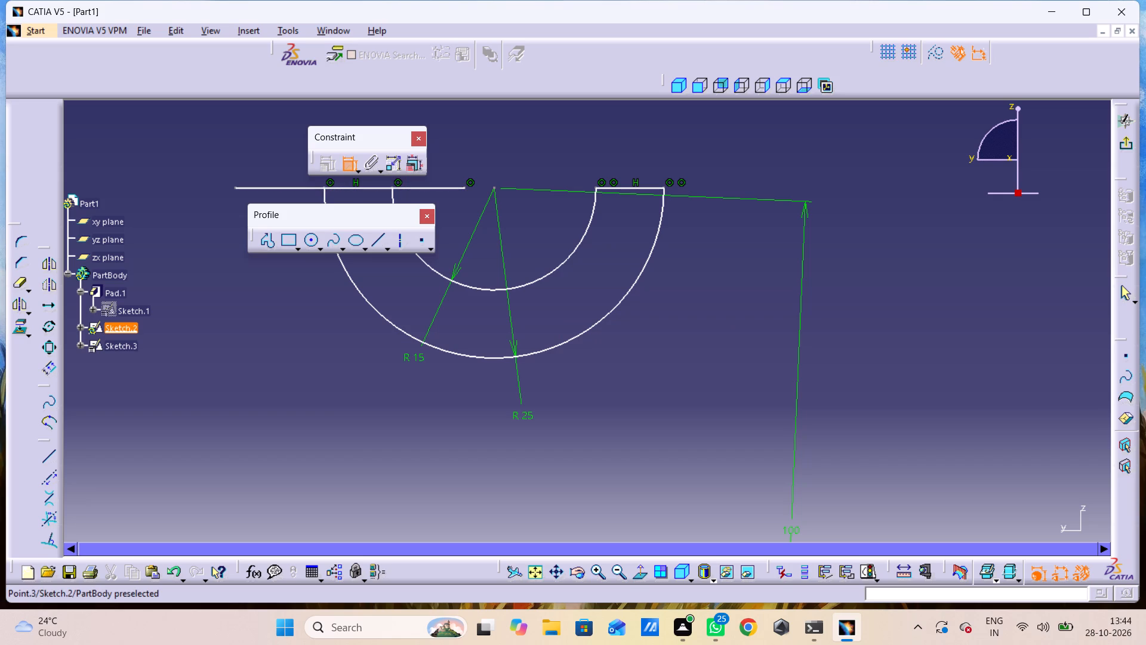
click(392, 186)
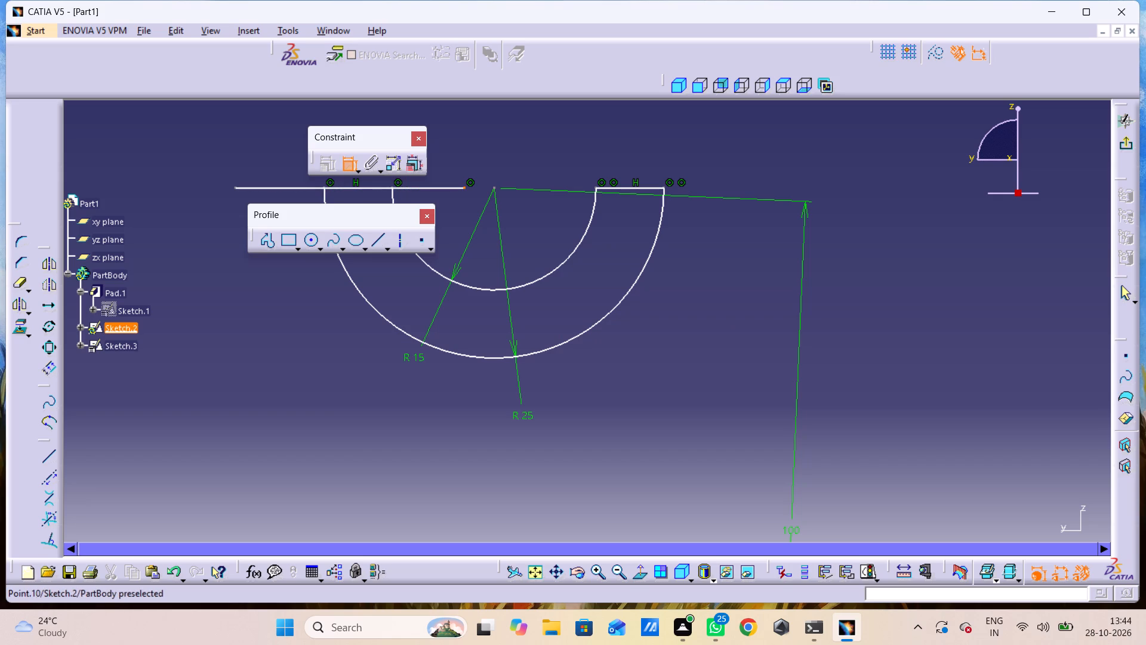
right_click(549, 132)
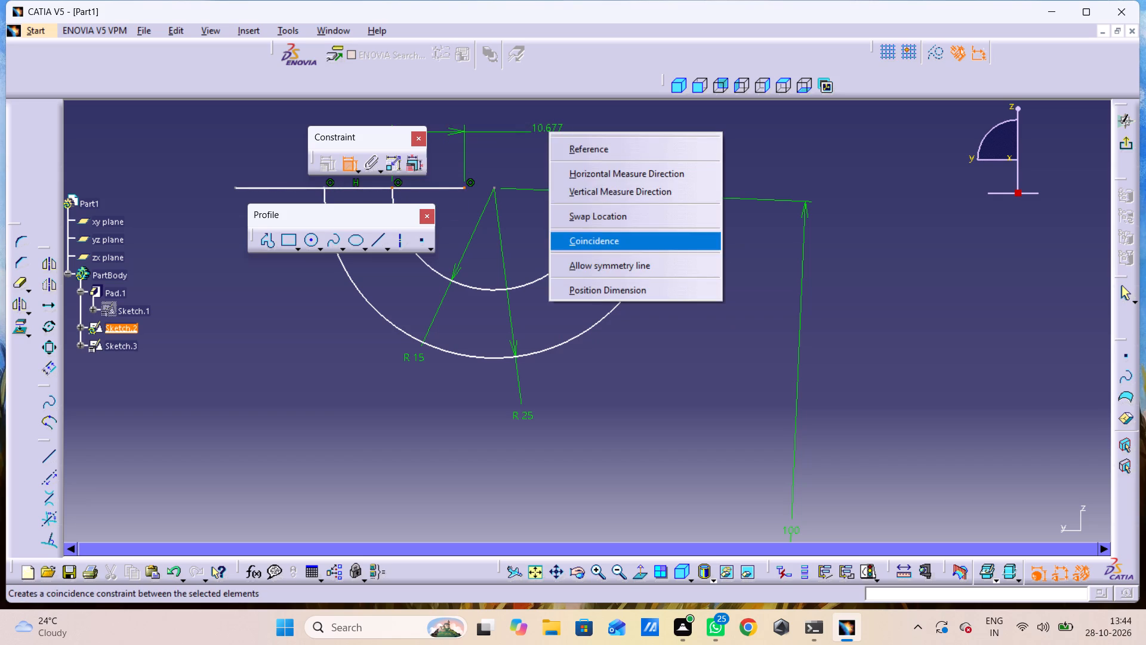
click(580, 244)
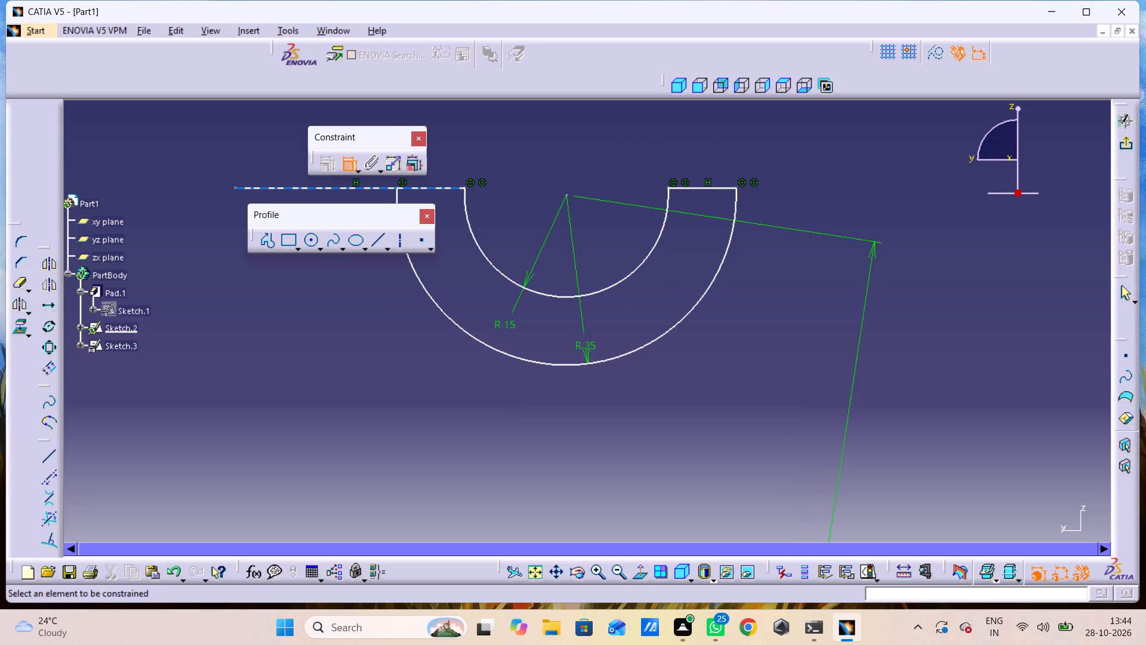
click(394, 186)
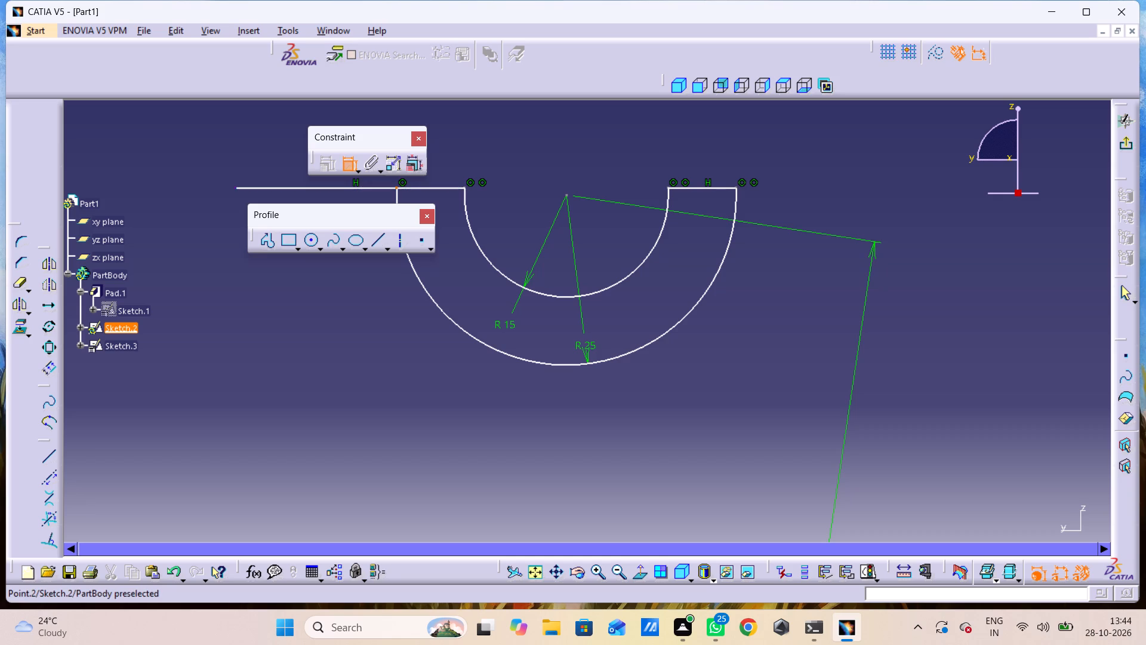
click(237, 189)
right_click(261, 343)
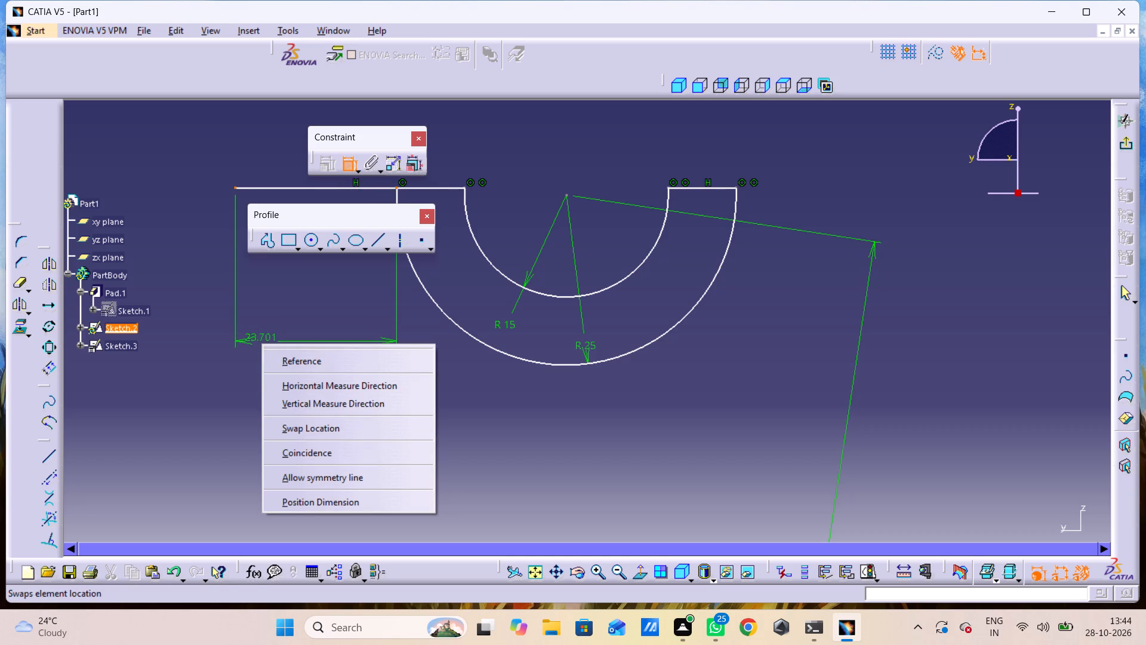
click(309, 449)
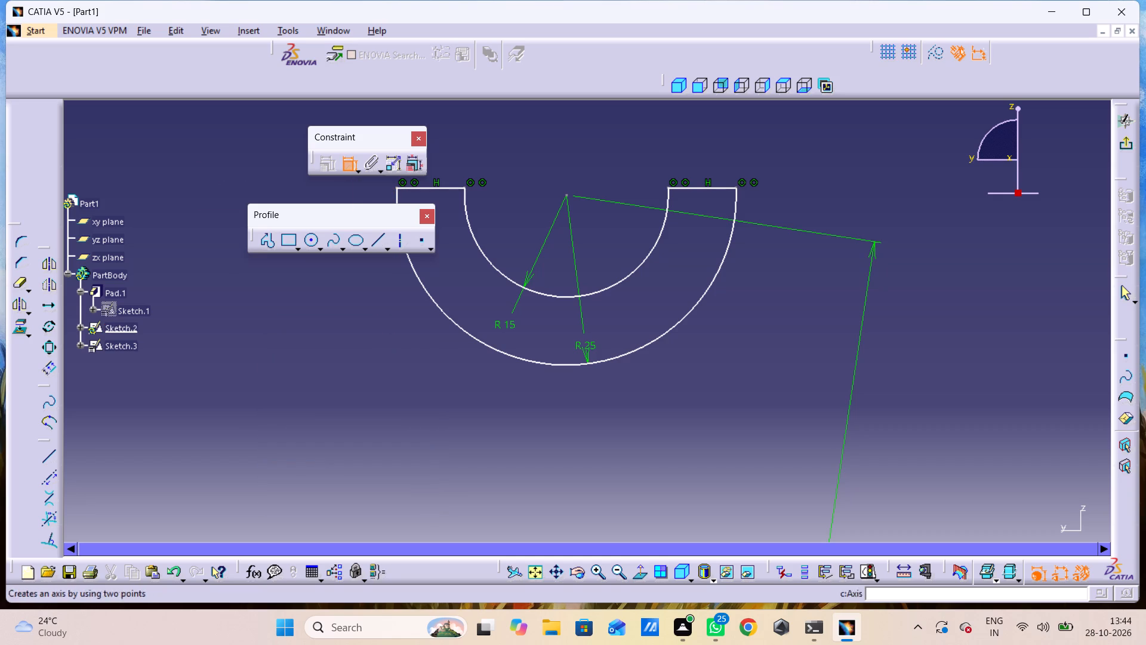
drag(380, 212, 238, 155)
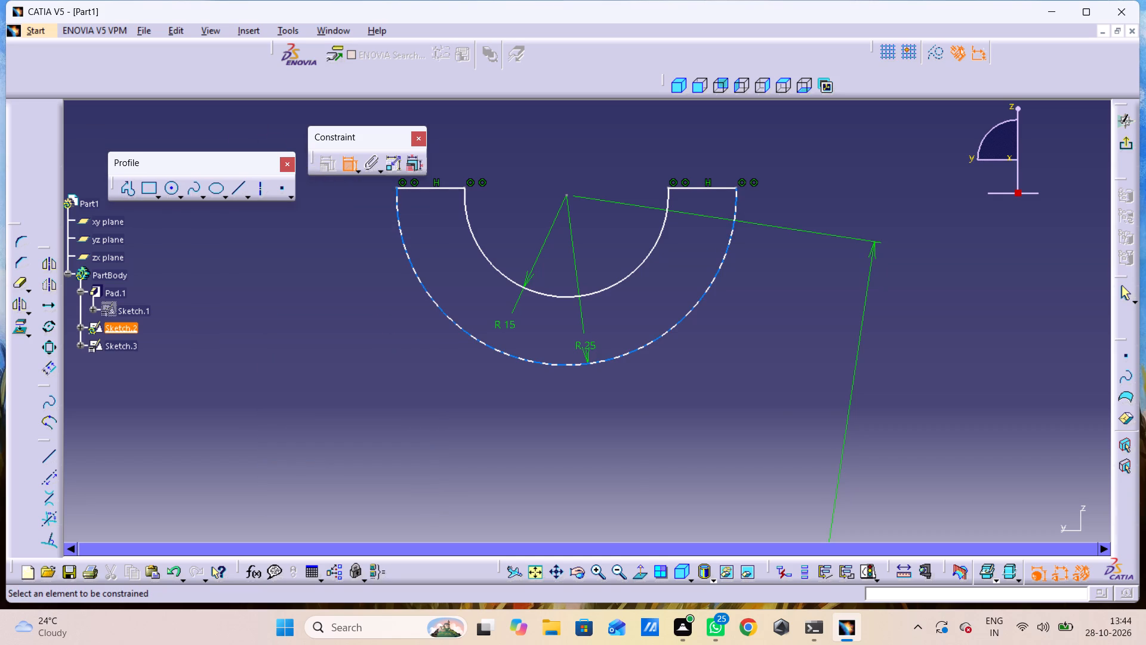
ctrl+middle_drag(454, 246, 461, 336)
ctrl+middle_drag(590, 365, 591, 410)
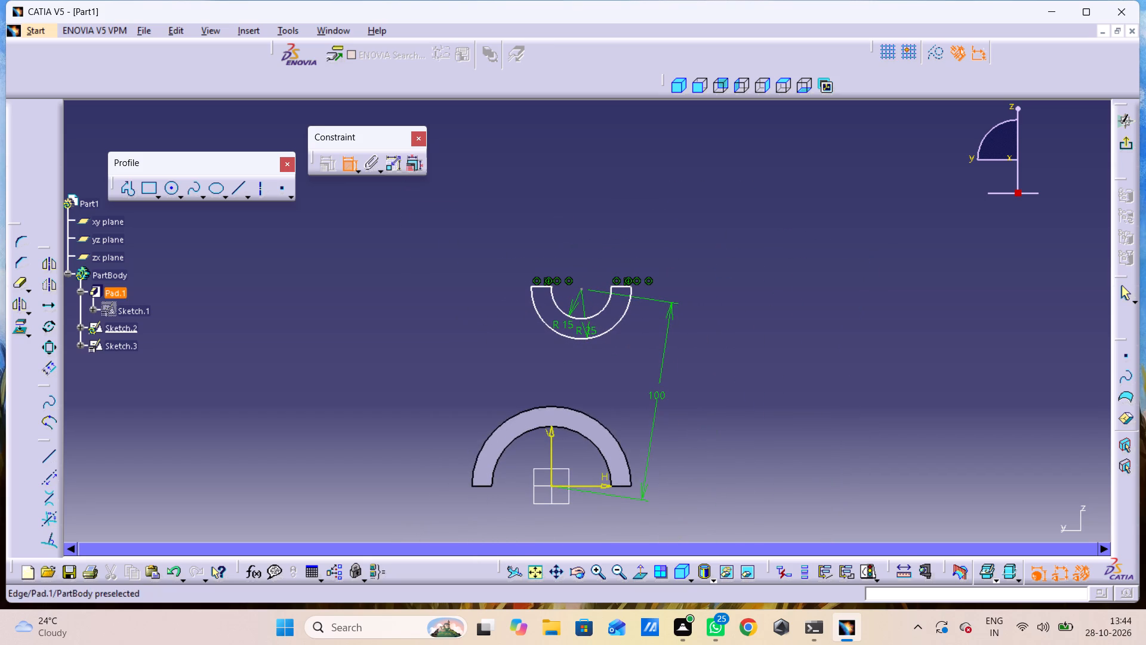
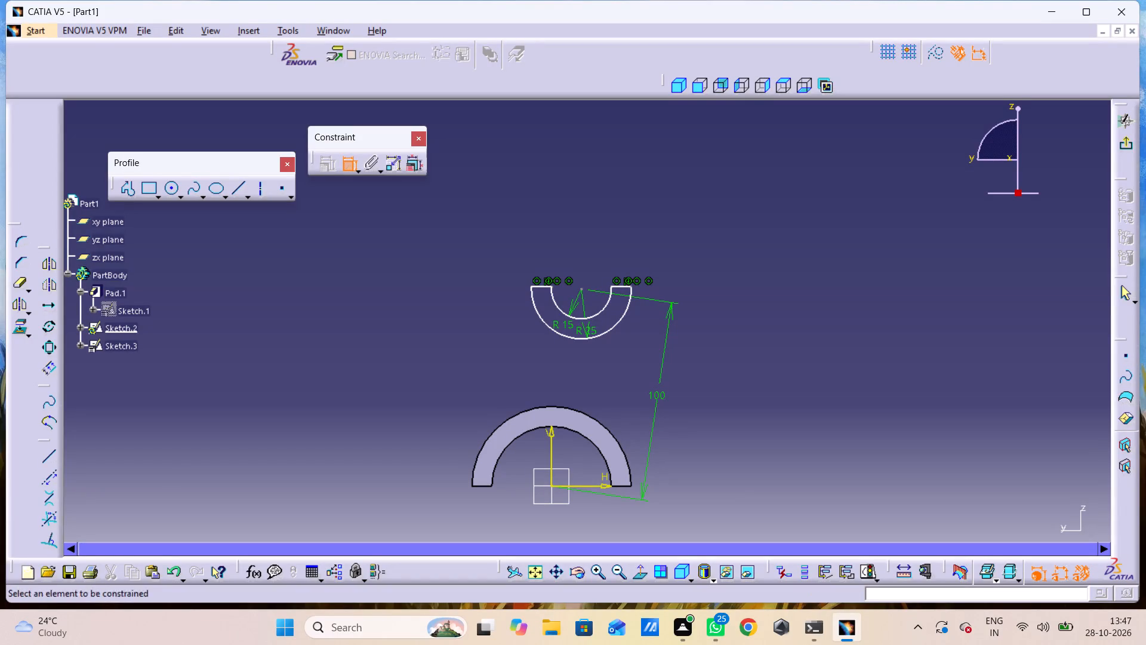
Undo the coincidence constraints between the left horizontal line's ends and the R15 and R25 arcs.
key(ctrl+z)
key(ctrl+z)
key(ctrl+z)
key(Escape)
key(Escape)
key(ctrl+z)
key(ctrl+z)
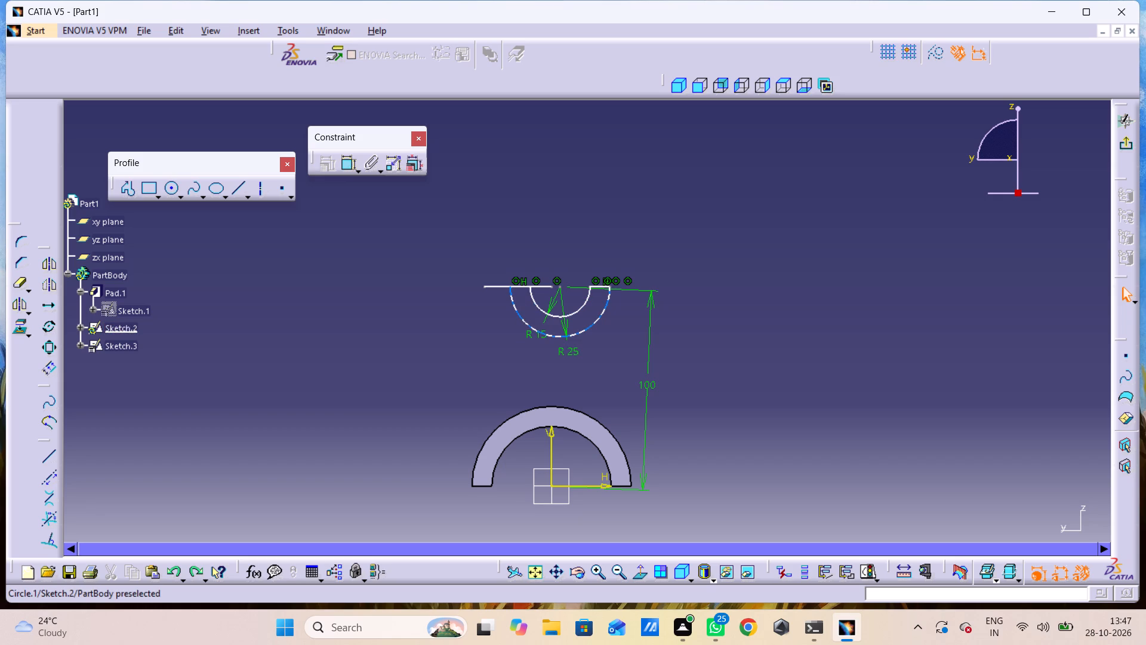
Quick Trim the R25 arc away, keeping the R15 arc and the two horizontal lines.
double_click(20, 285)
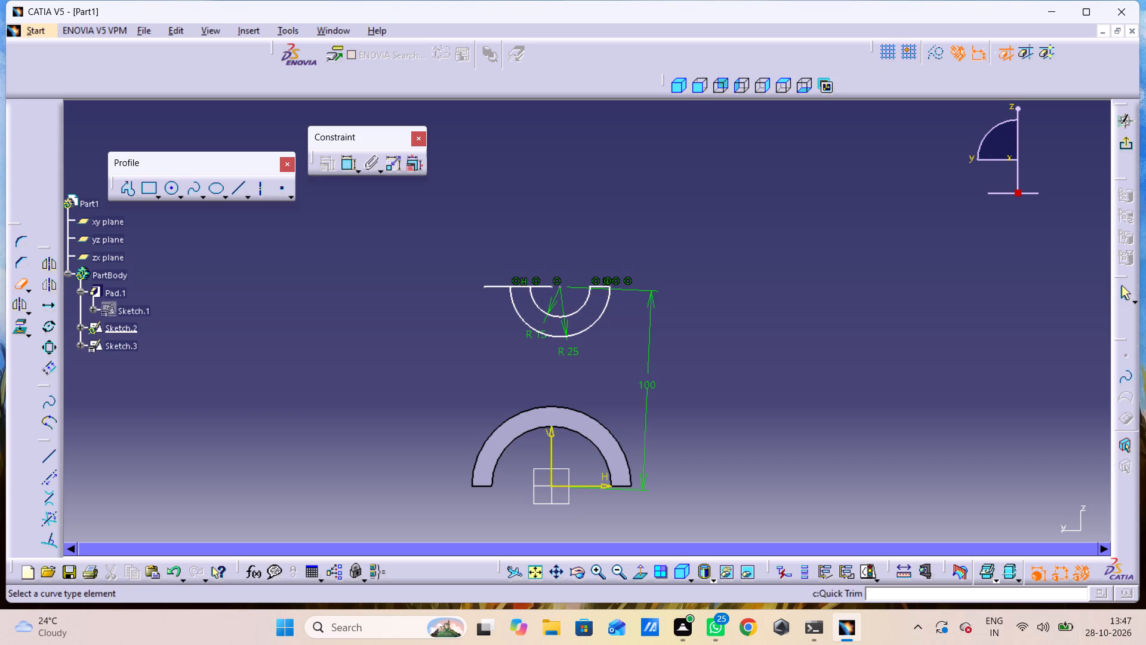
click(563, 332)
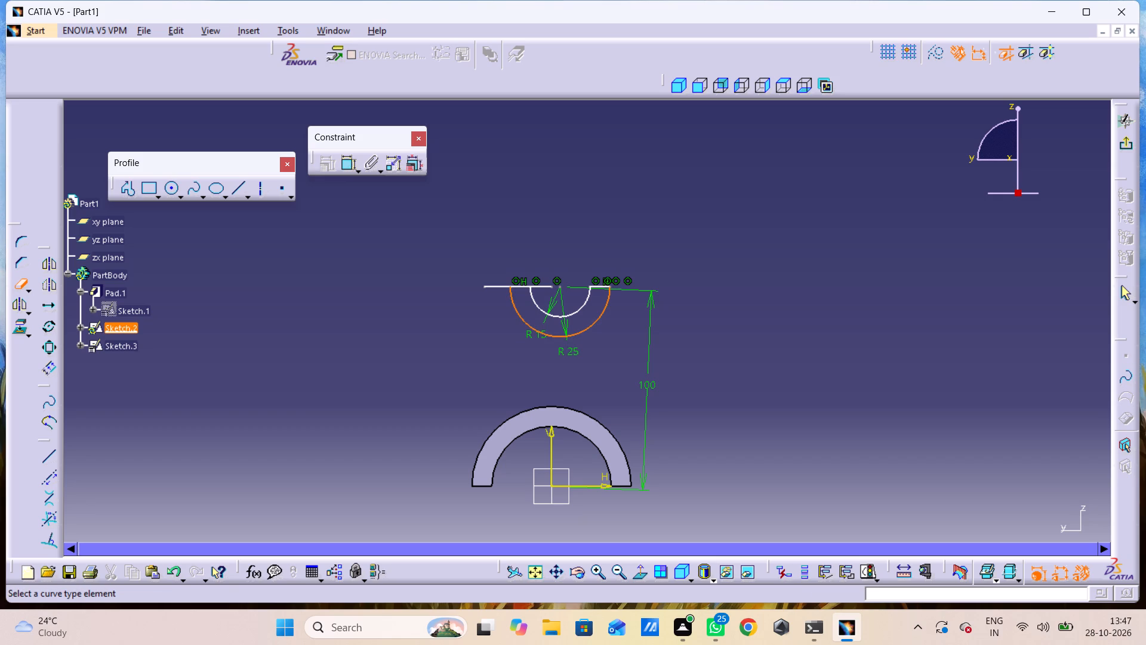
key(Escape)
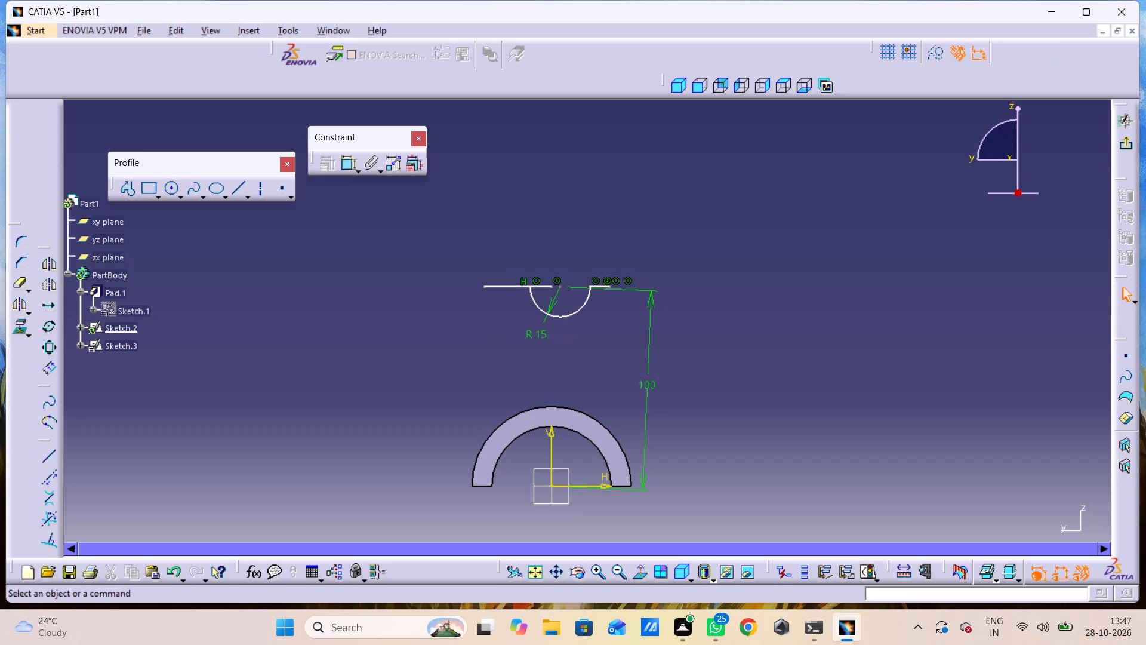
Project the outer arc edge of the existing half-ring into Sketch.2.
click(540, 407)
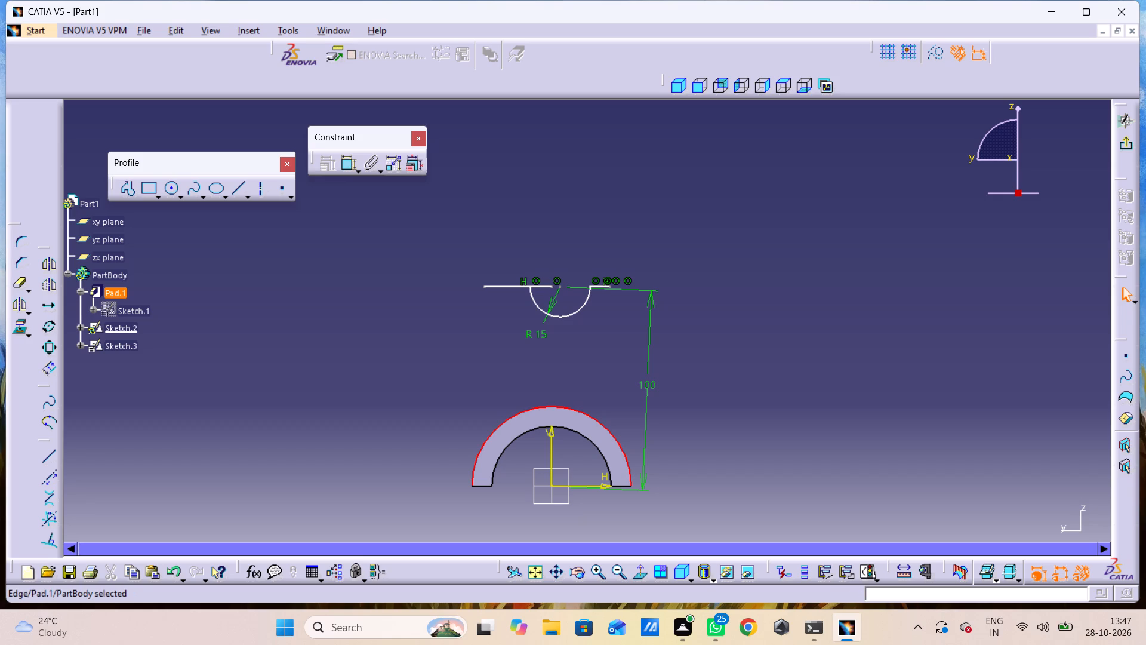
click(23, 331)
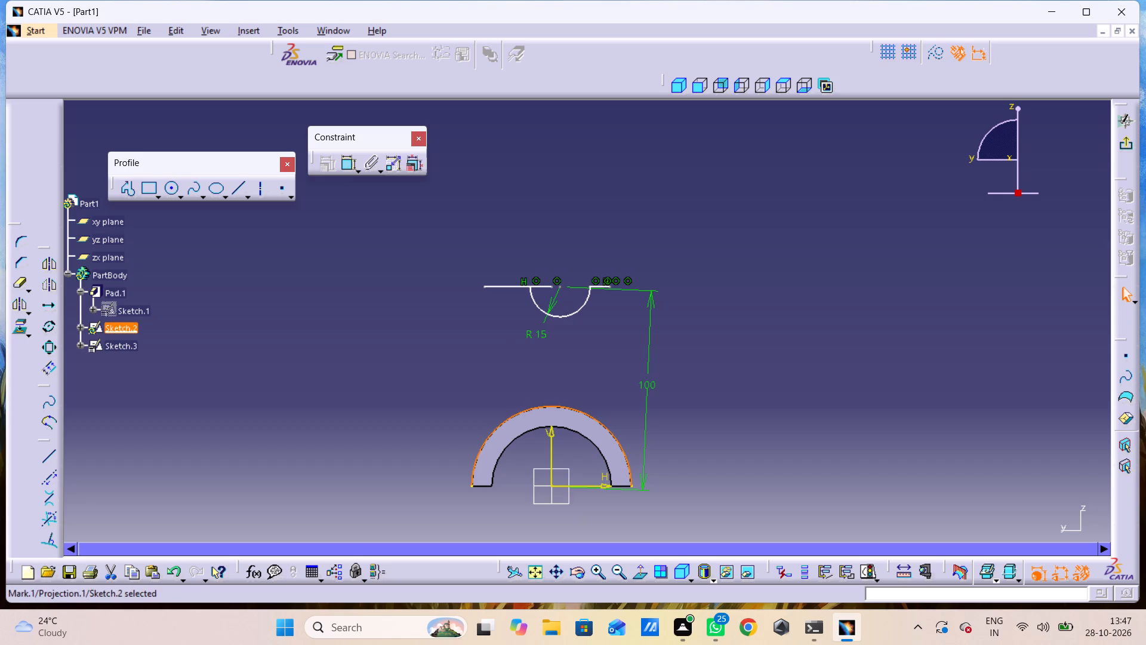
click(685, 436)
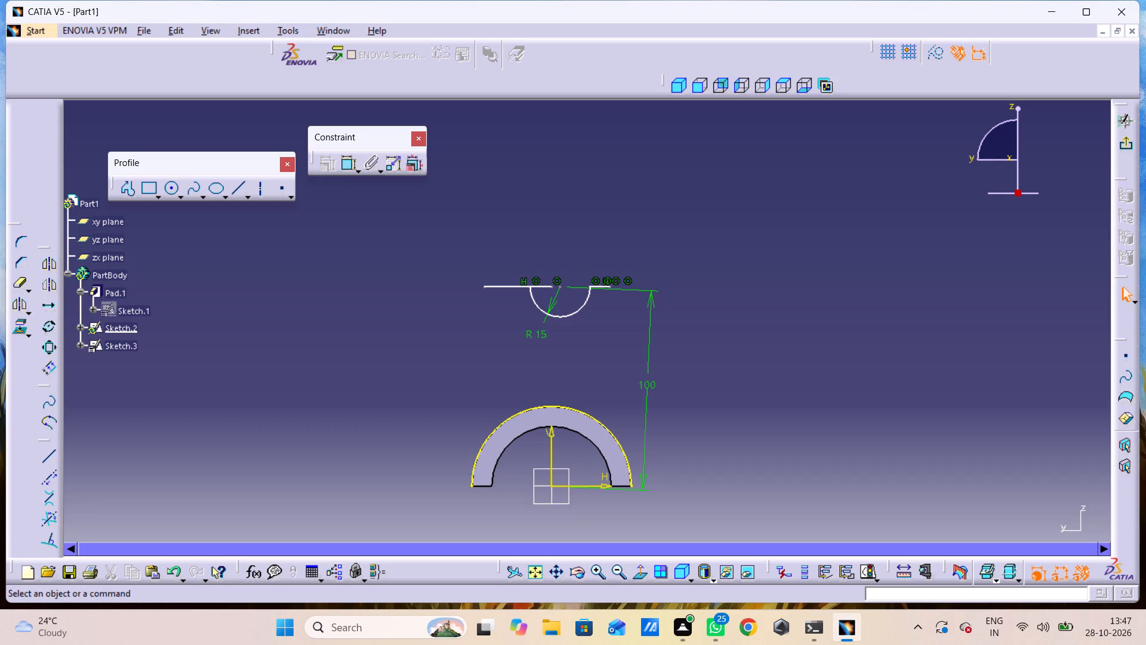
Sketch a slanted line about 101 mm long from the horizontal axis, just right of the half-ring, up to the level of the upper lines.
click(128, 183)
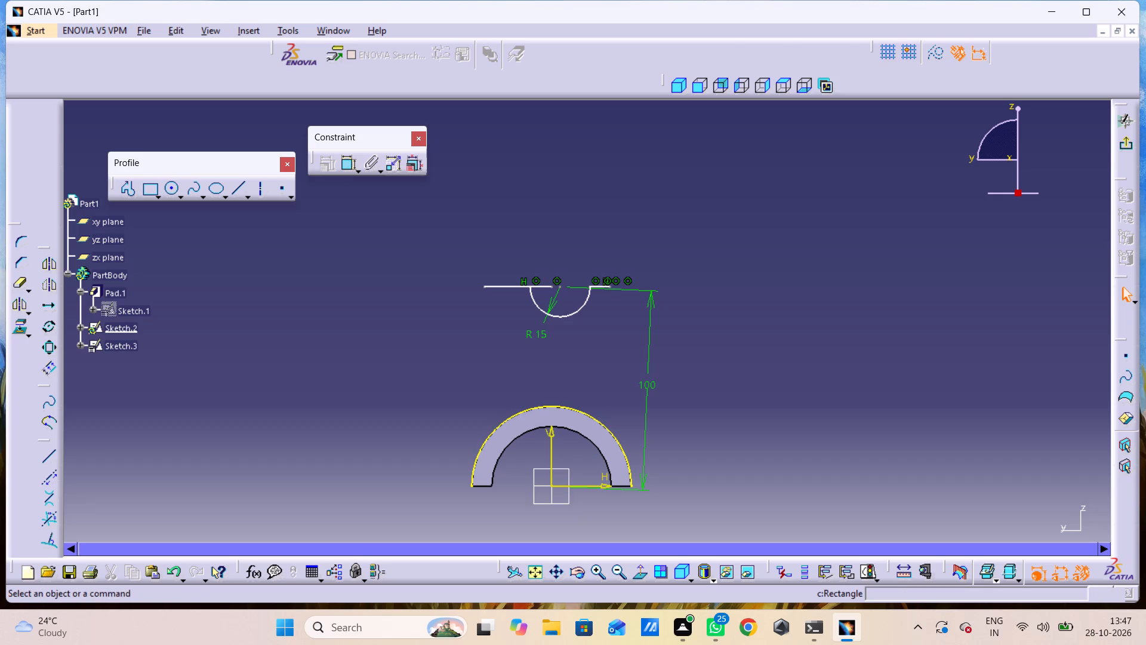
click(664, 484)
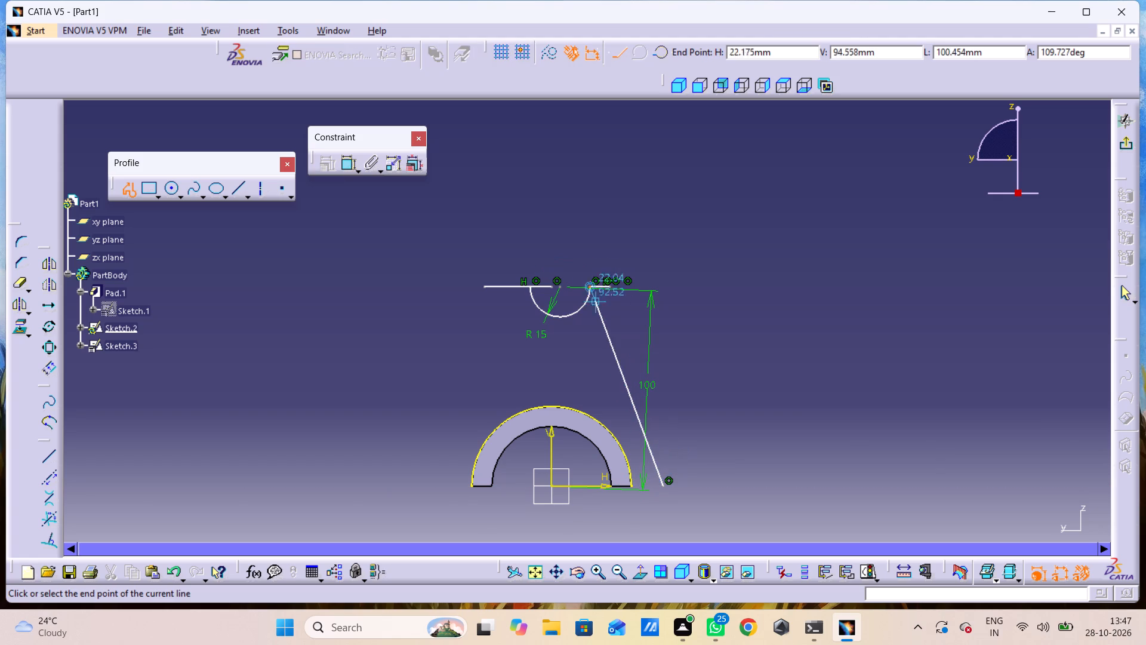
click(635, 288)
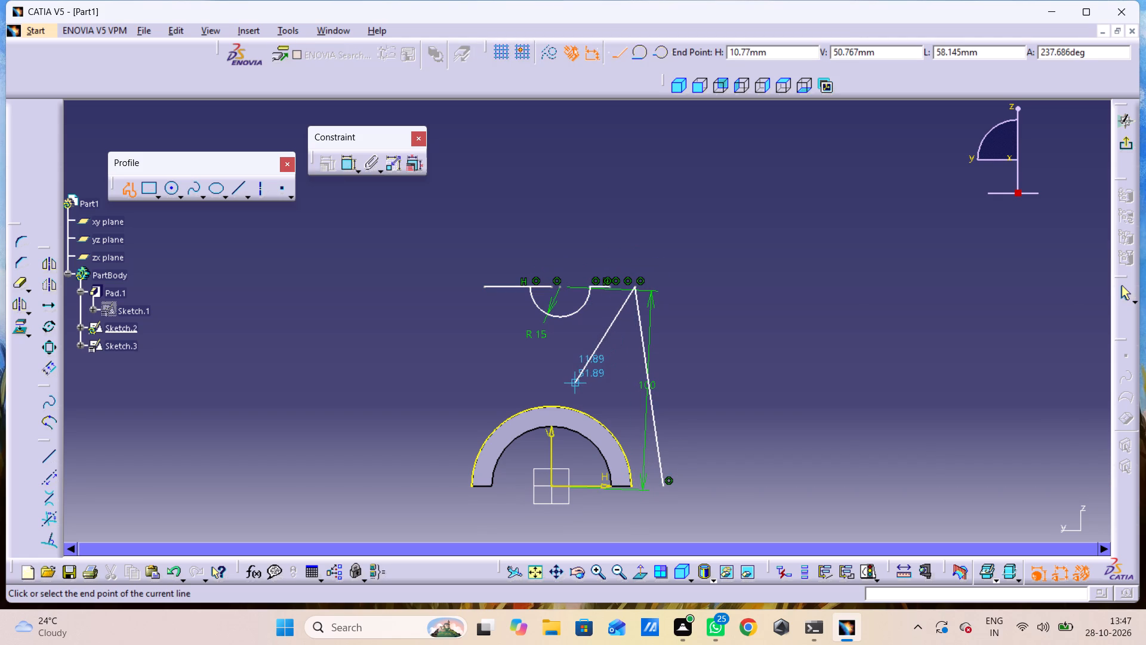
key(Escape)
key(Escape)
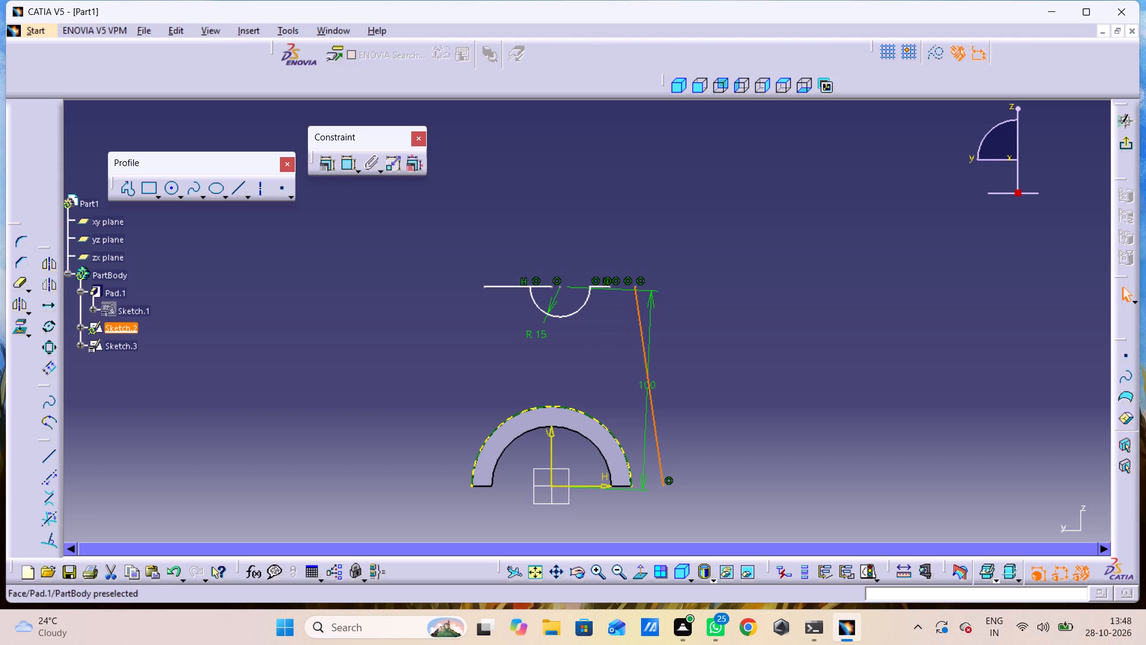
key(Escape)
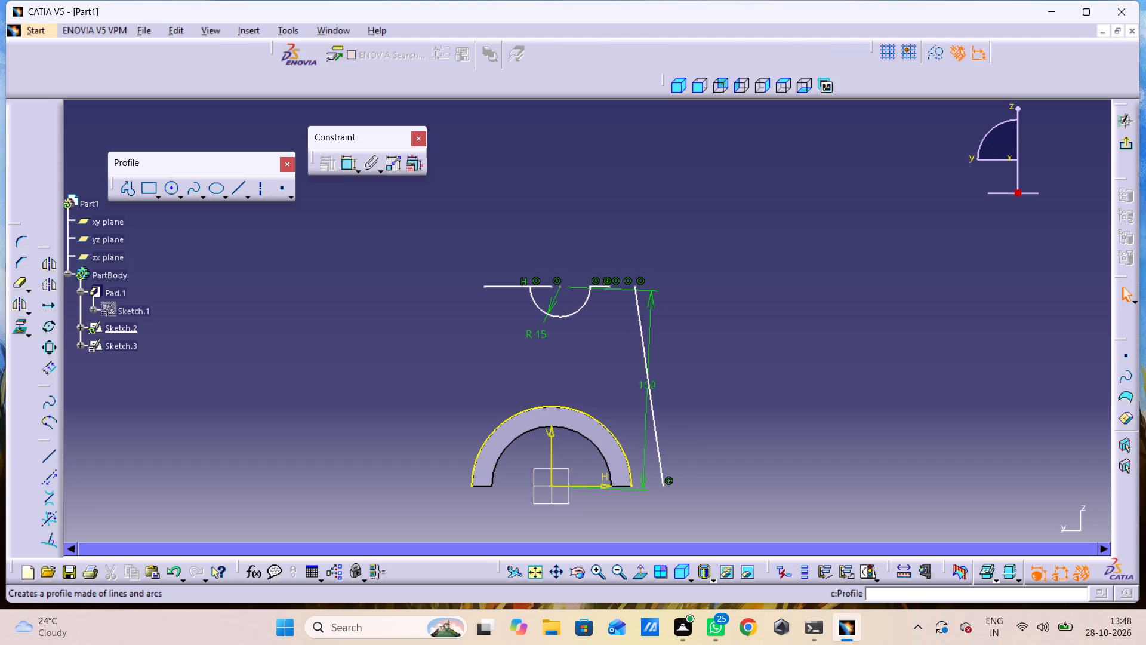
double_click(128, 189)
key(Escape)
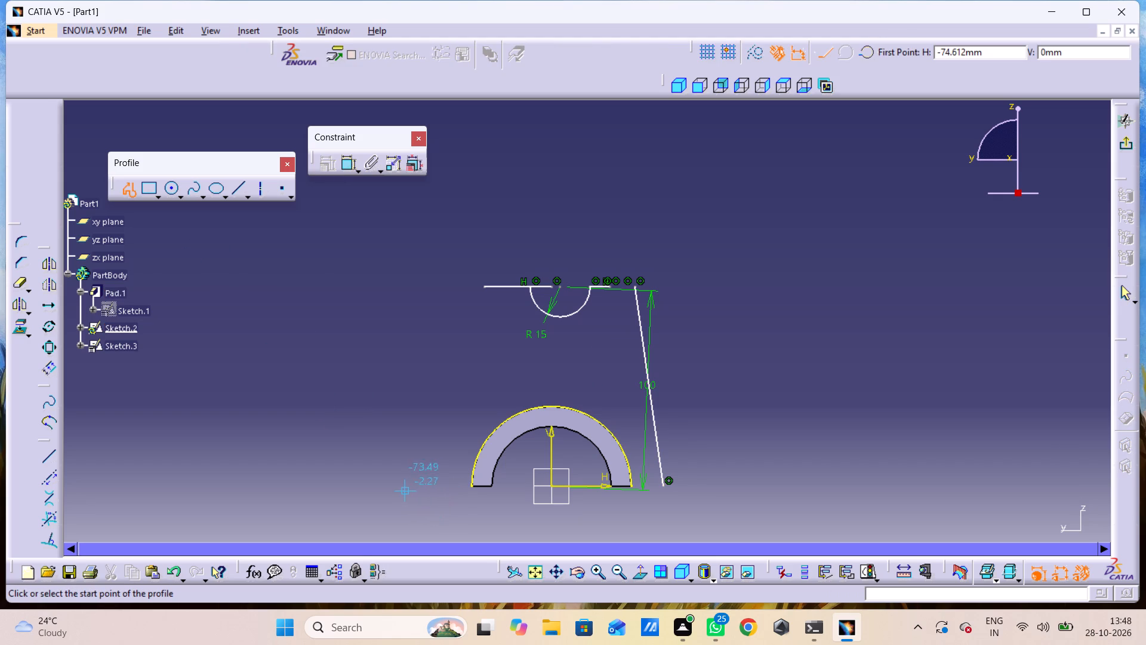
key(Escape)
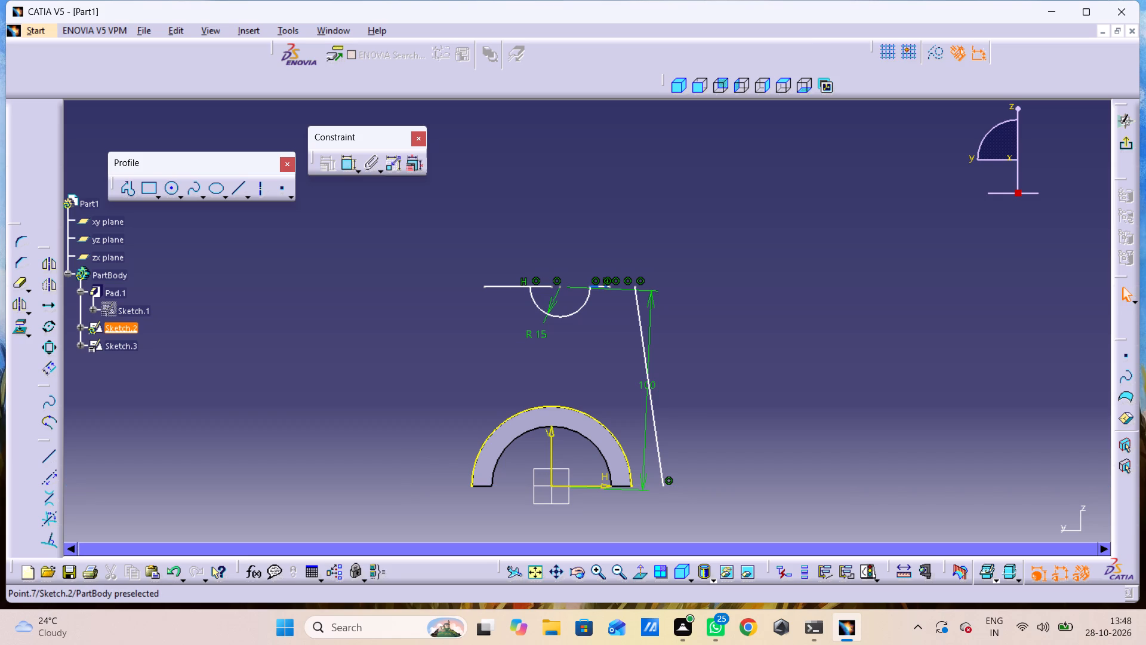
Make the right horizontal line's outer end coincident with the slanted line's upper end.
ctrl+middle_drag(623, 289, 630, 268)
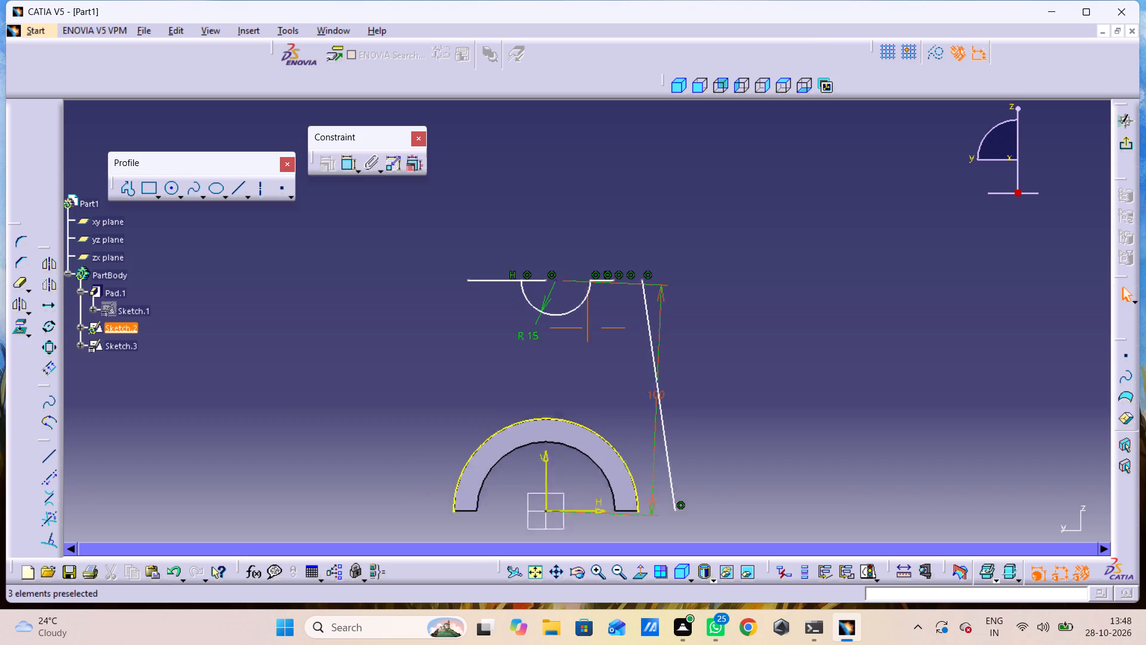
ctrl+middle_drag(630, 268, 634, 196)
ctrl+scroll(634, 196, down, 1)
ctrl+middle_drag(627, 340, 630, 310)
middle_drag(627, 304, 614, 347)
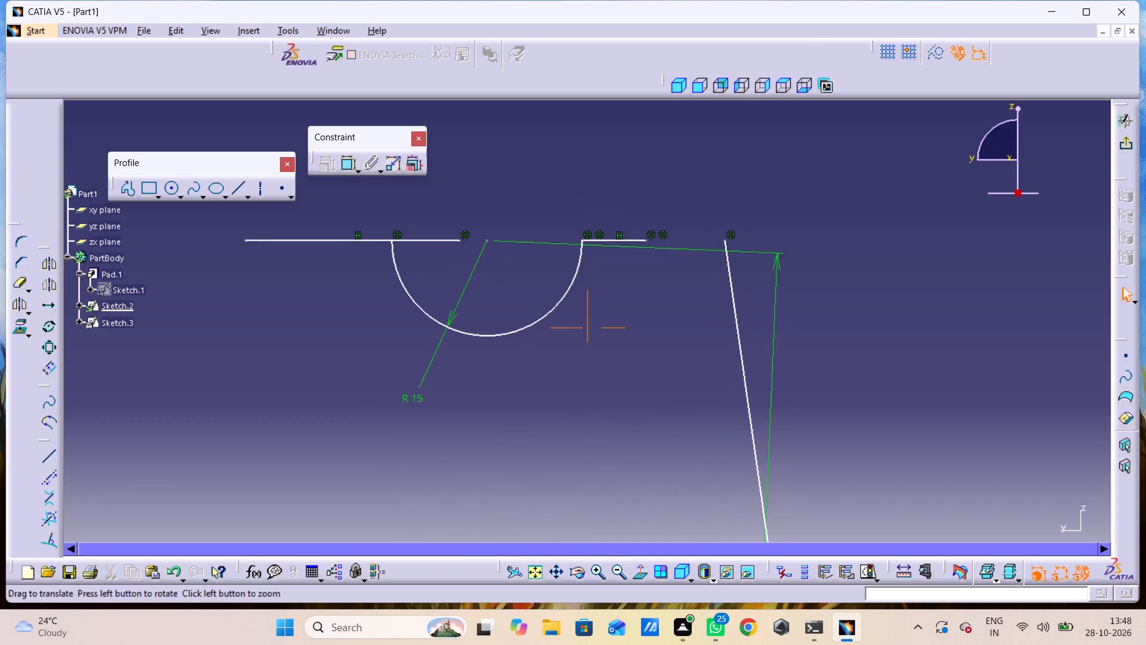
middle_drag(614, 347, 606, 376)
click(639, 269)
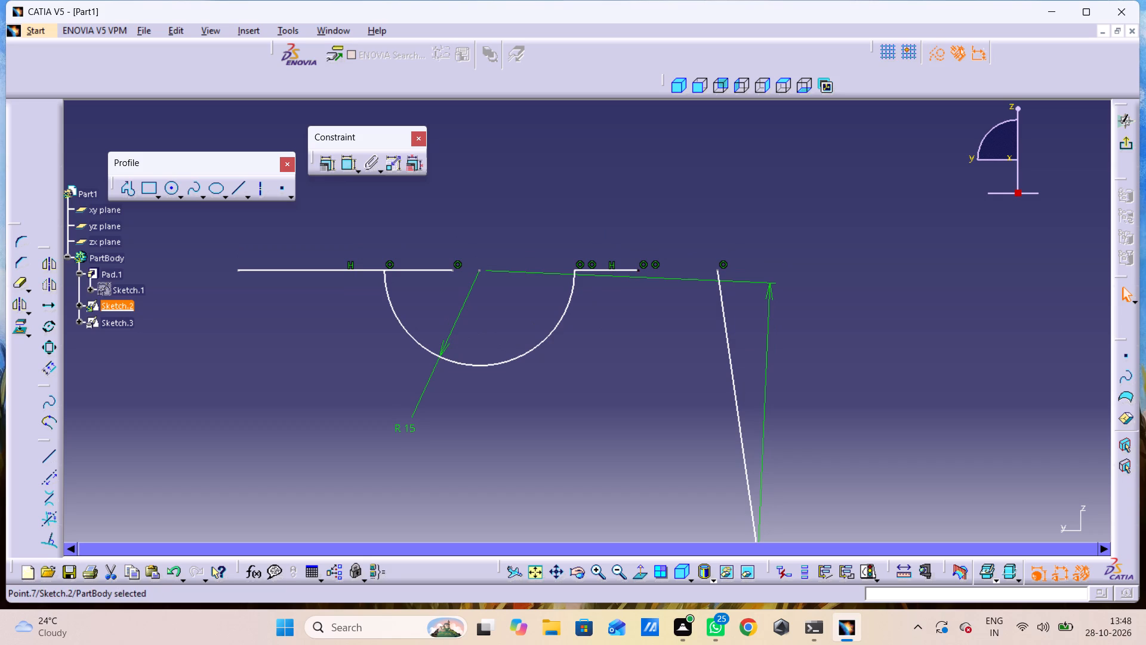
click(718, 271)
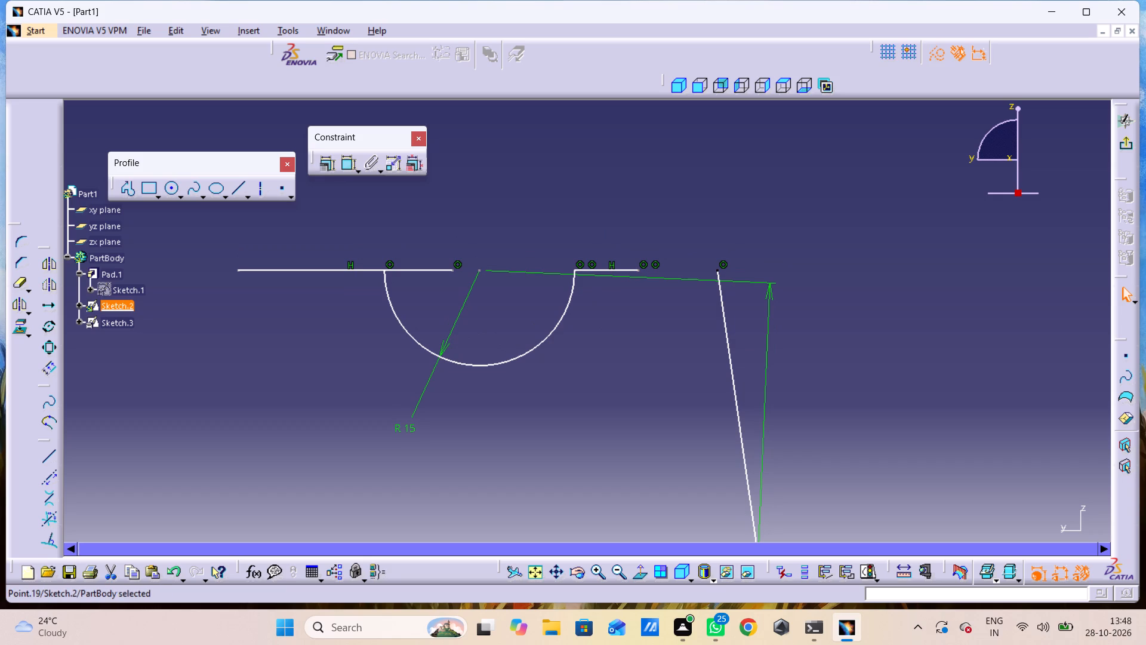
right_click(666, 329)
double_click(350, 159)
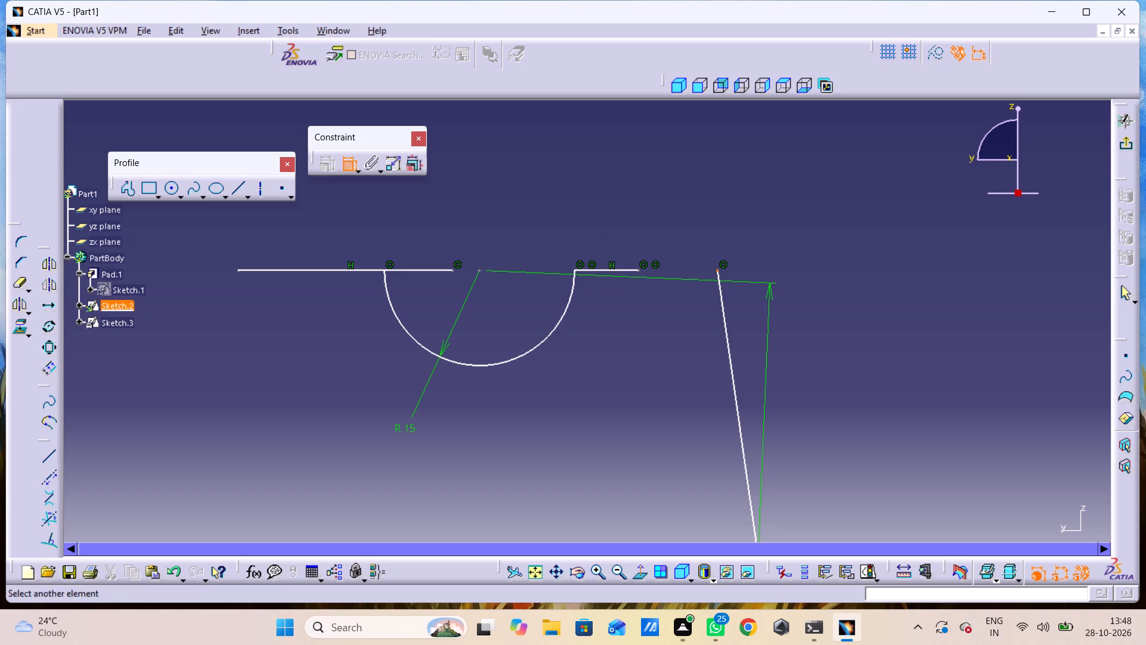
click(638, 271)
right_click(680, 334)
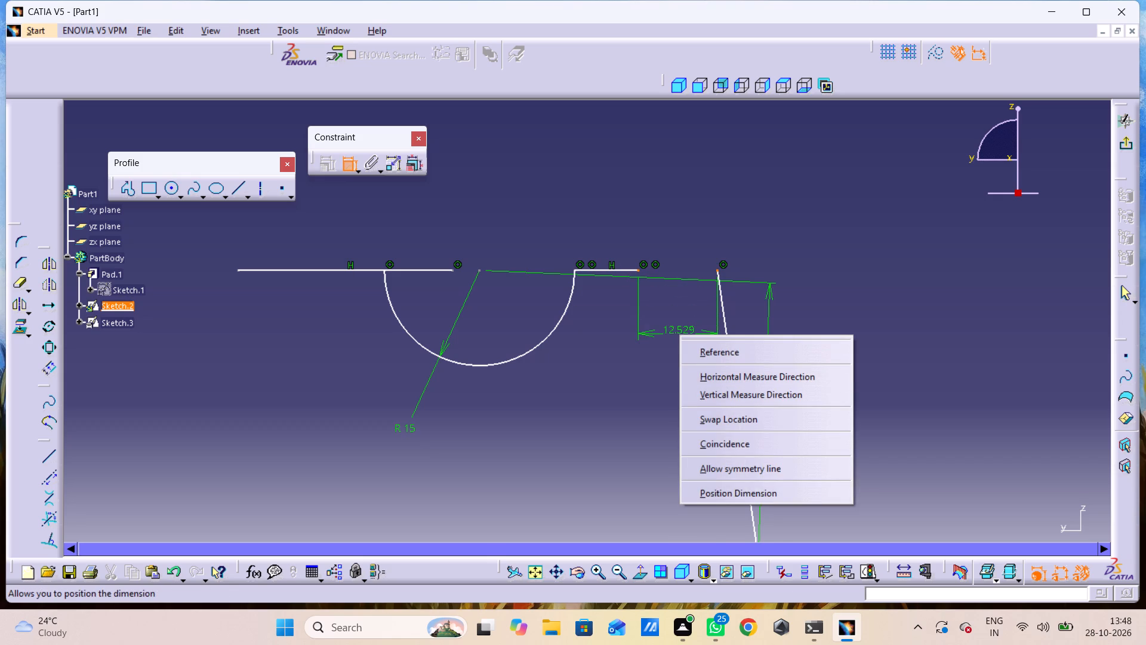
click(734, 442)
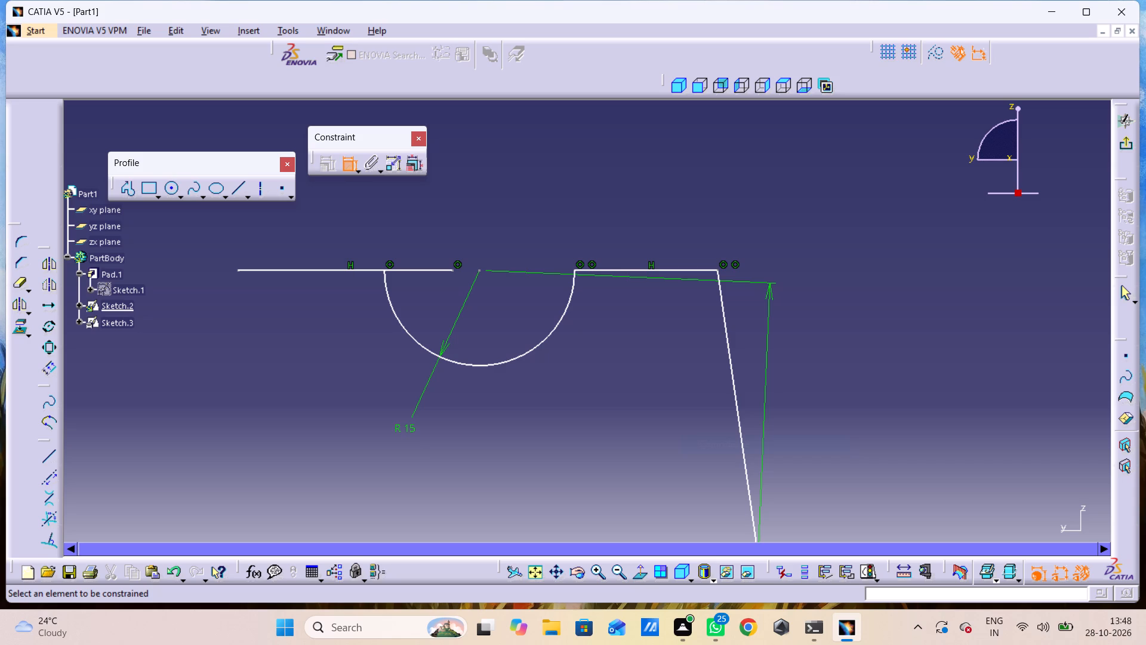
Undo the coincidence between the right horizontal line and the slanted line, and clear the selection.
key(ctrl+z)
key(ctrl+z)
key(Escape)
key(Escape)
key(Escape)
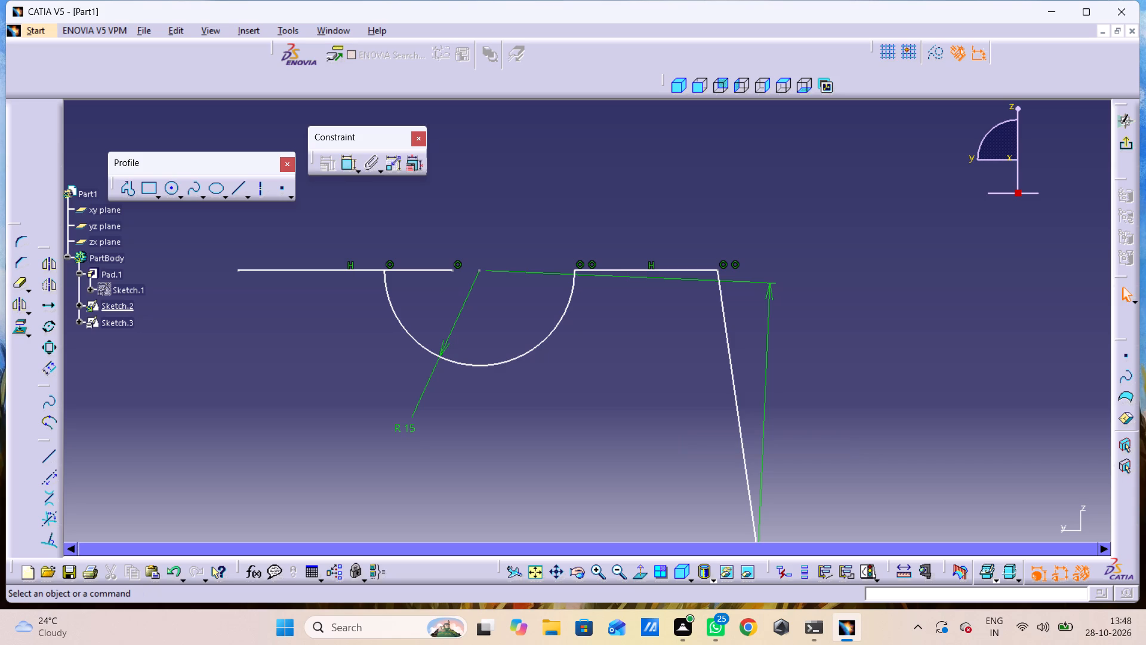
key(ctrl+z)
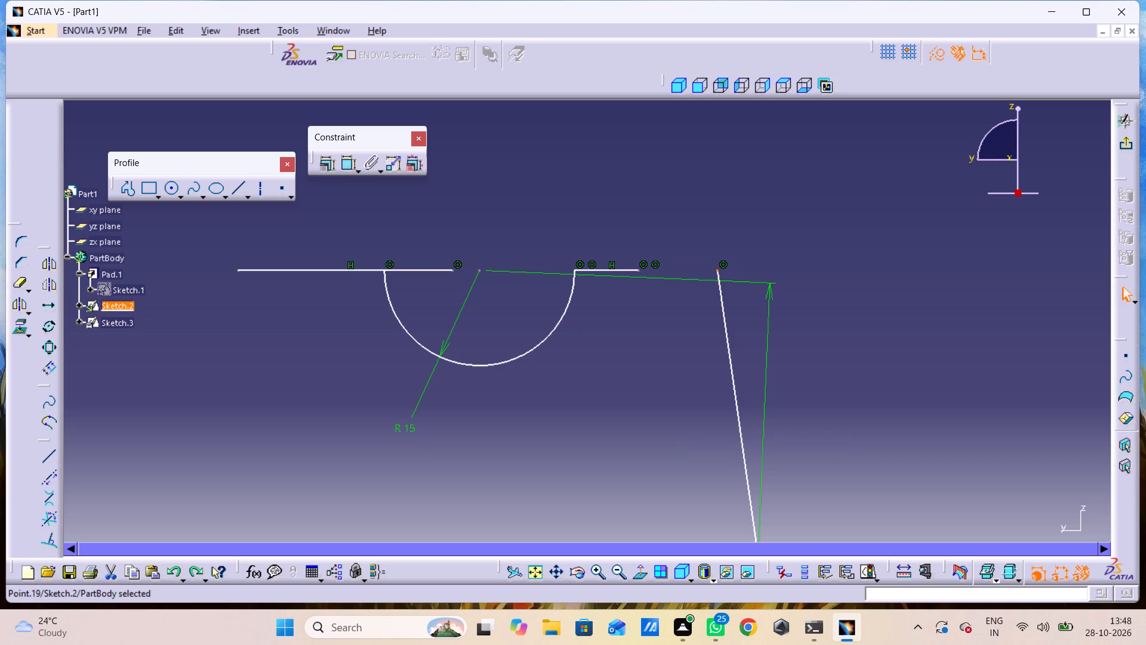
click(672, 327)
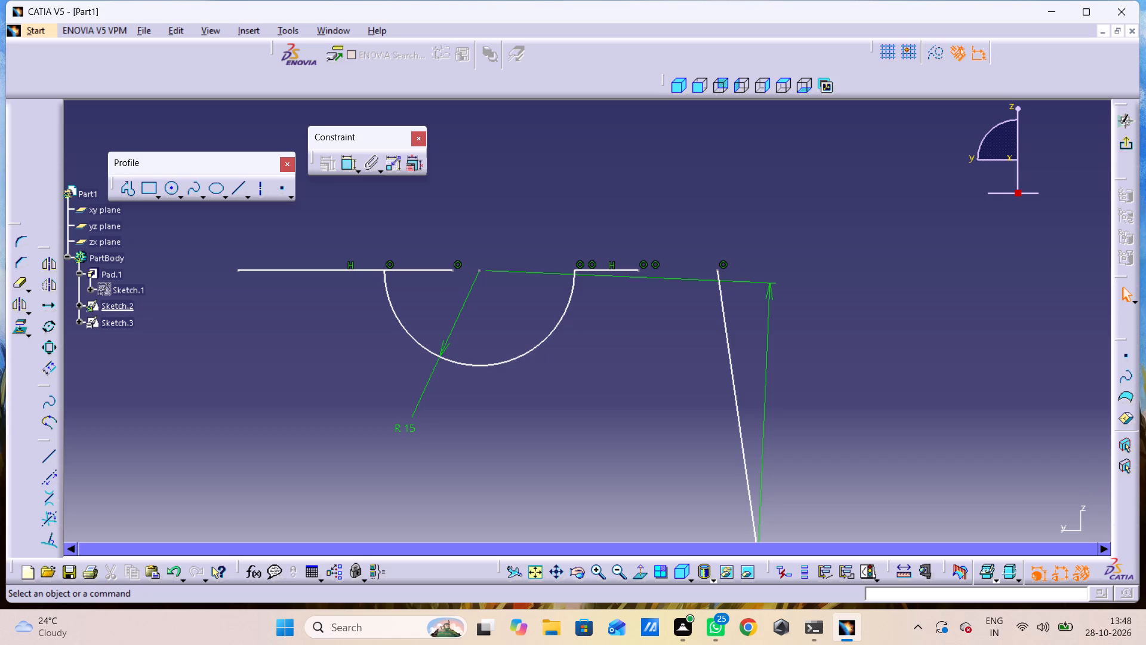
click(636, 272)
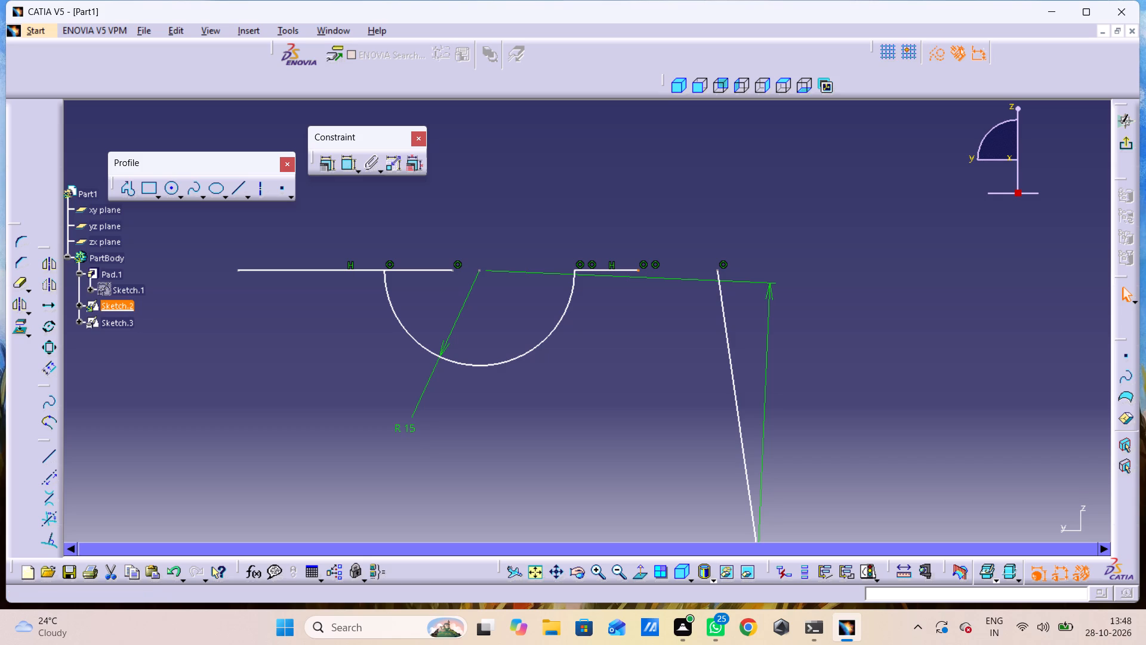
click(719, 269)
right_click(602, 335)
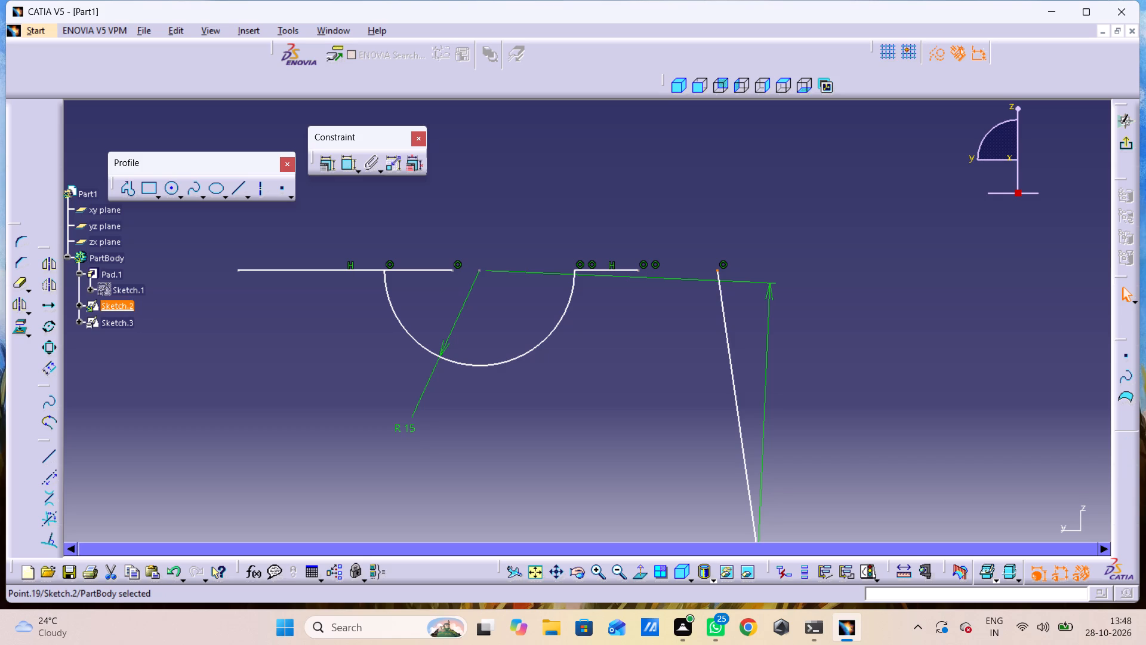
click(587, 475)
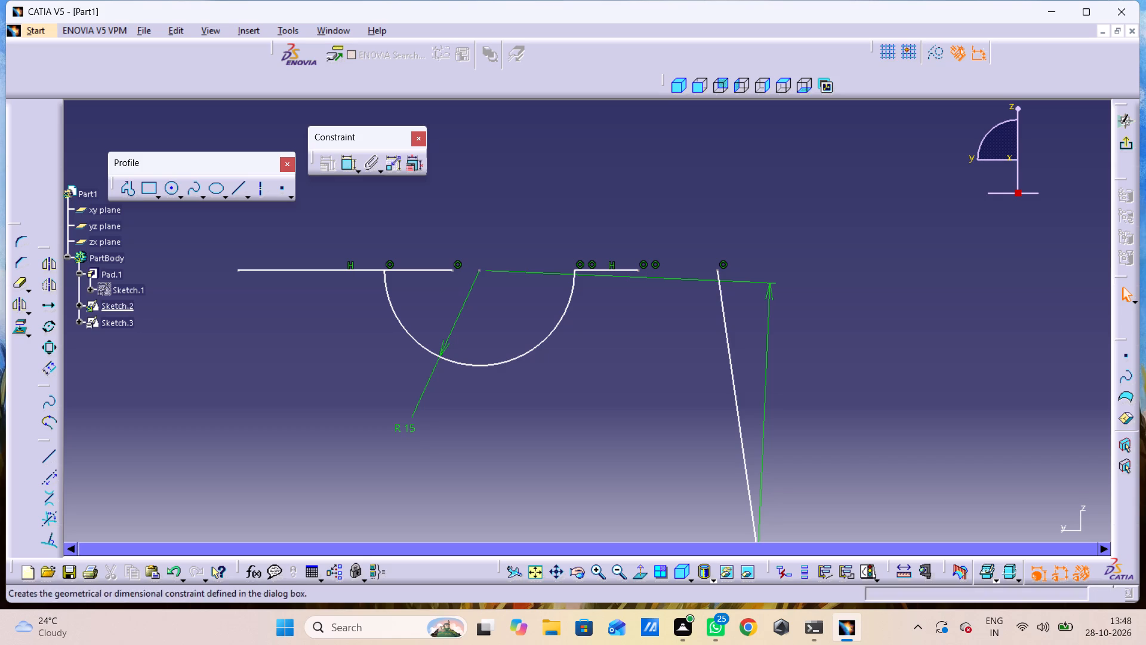
Constrain the outer end of the right horizontal line as coincident with the slanted line's upper end.
double_click(343, 153)
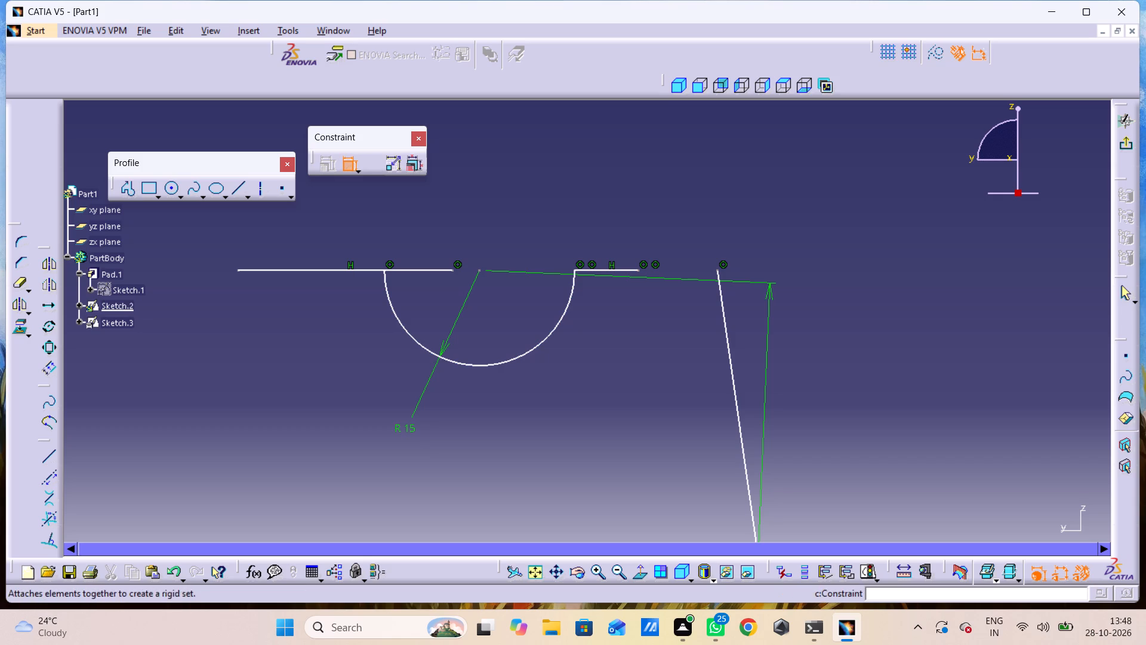
click(640, 271)
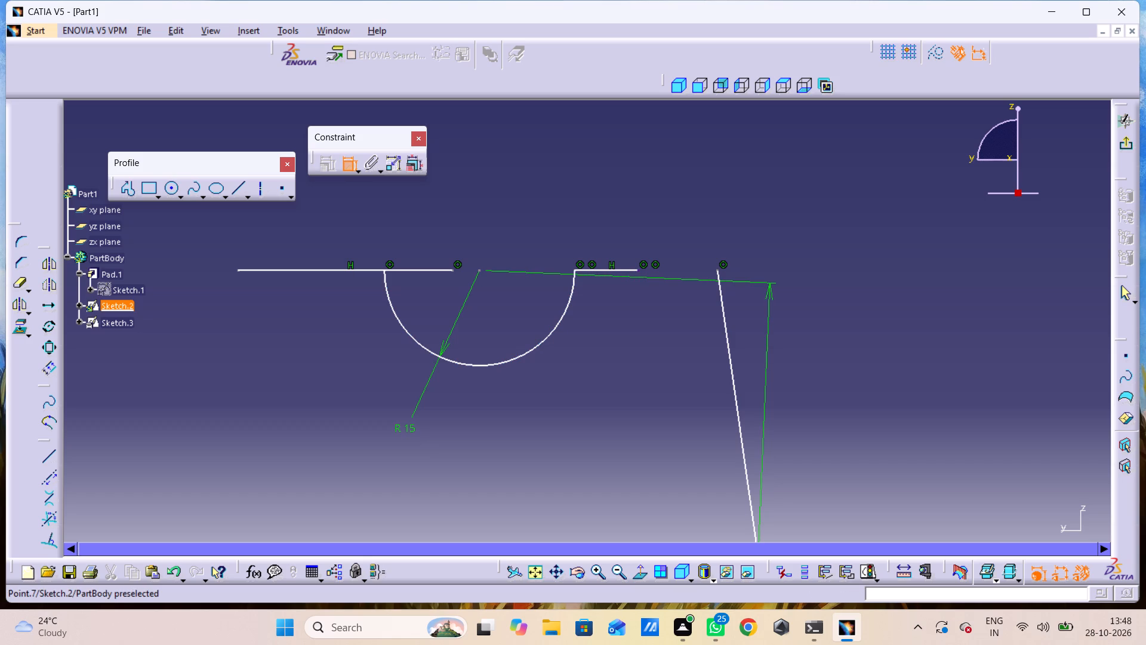
click(719, 269)
right_click(643, 336)
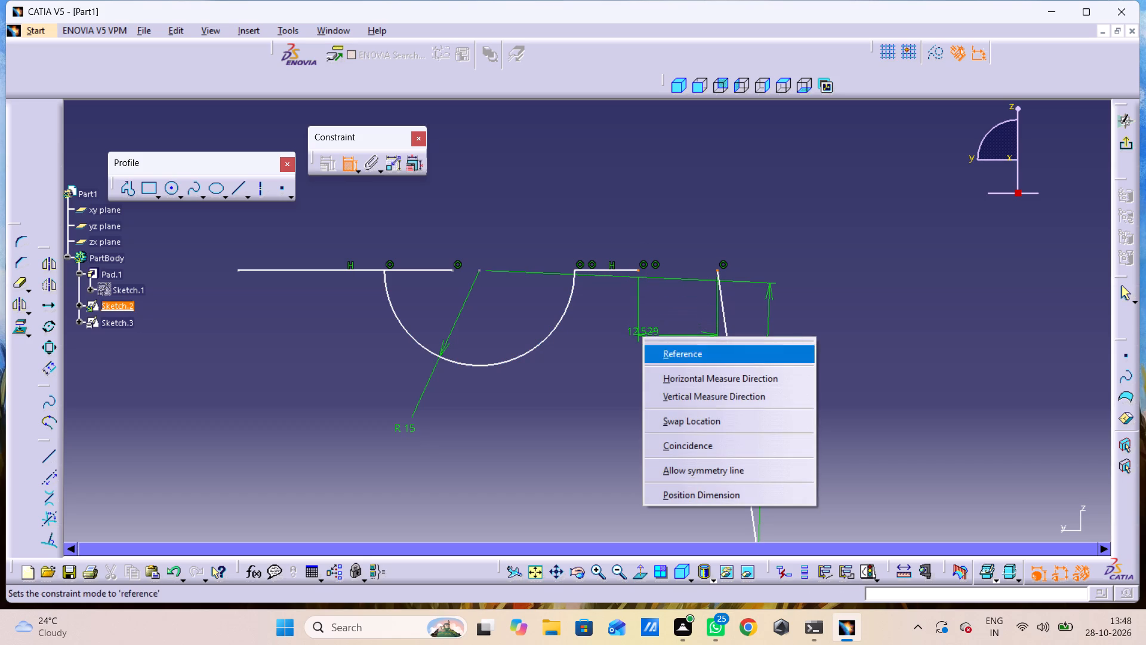
click(674, 444)
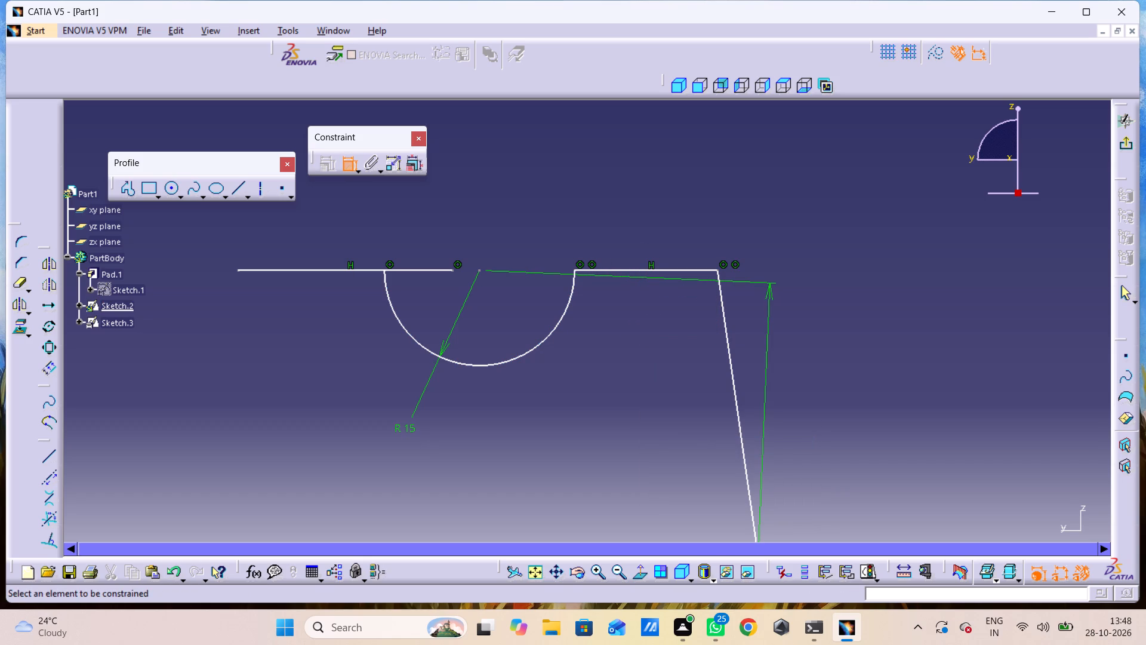
ctrl+middle_drag(655, 391, 671, 508)
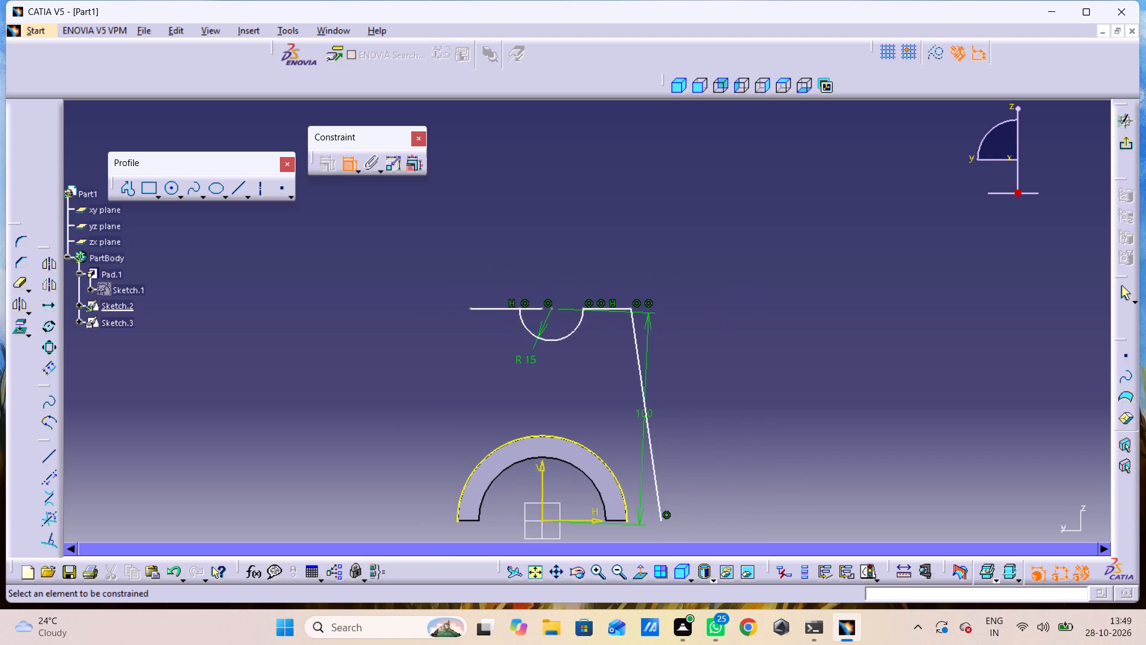
Undo the coincidence between the right horizontal line's outer end and the slanted line's upper end.
key(ctrl+z)
key(ctrl+z)
key(ctrl+z)
key(Escape)
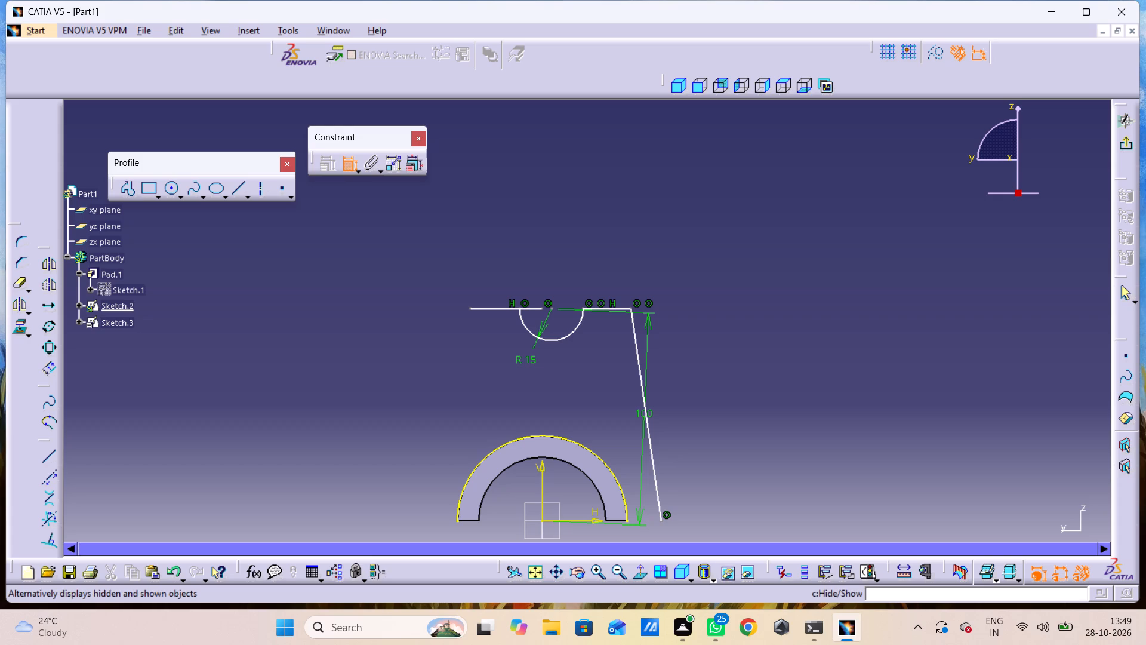
key(Escape)
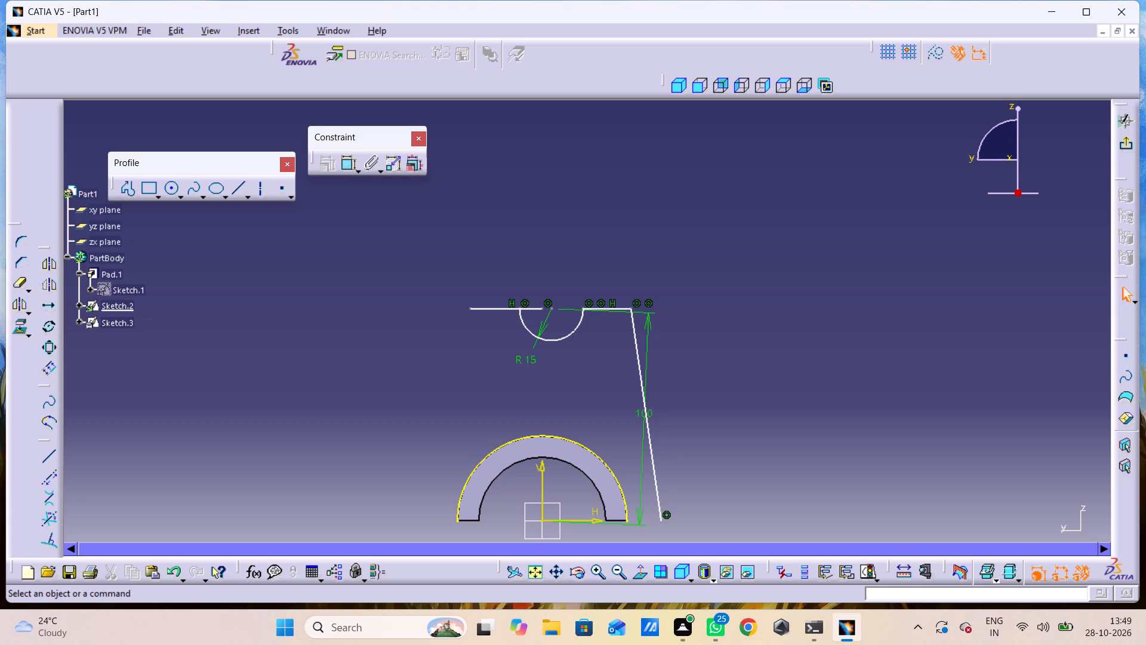
key(ctrl+z)
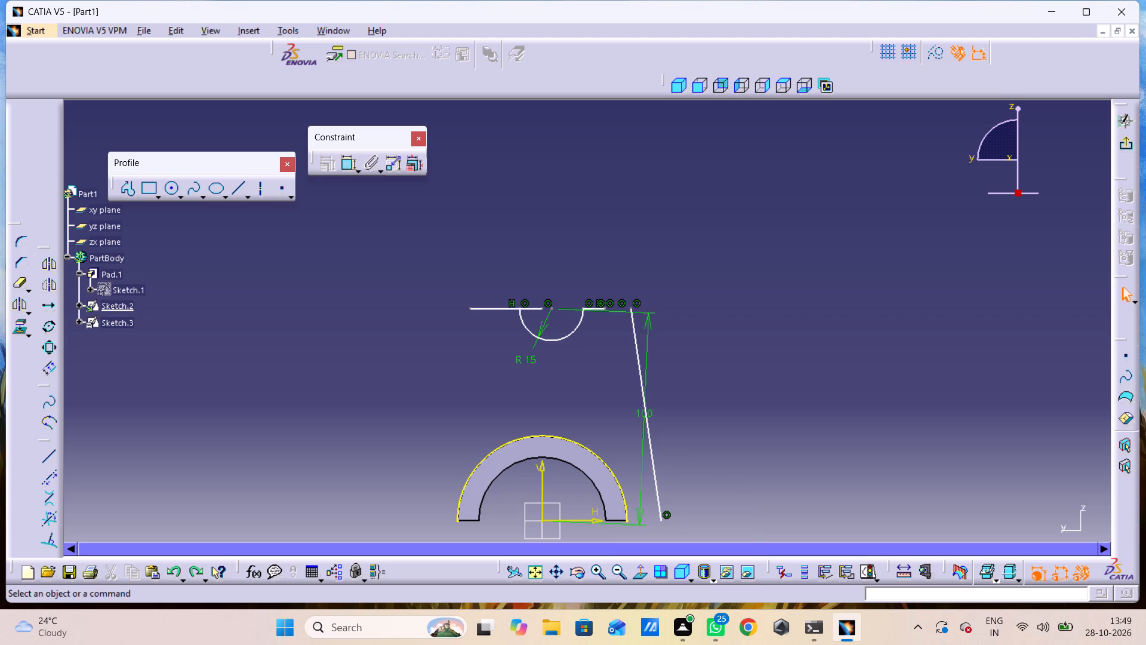
Constrain the slanted line as coincident with the right end point of the half-ring's outer arc.
click(663, 522)
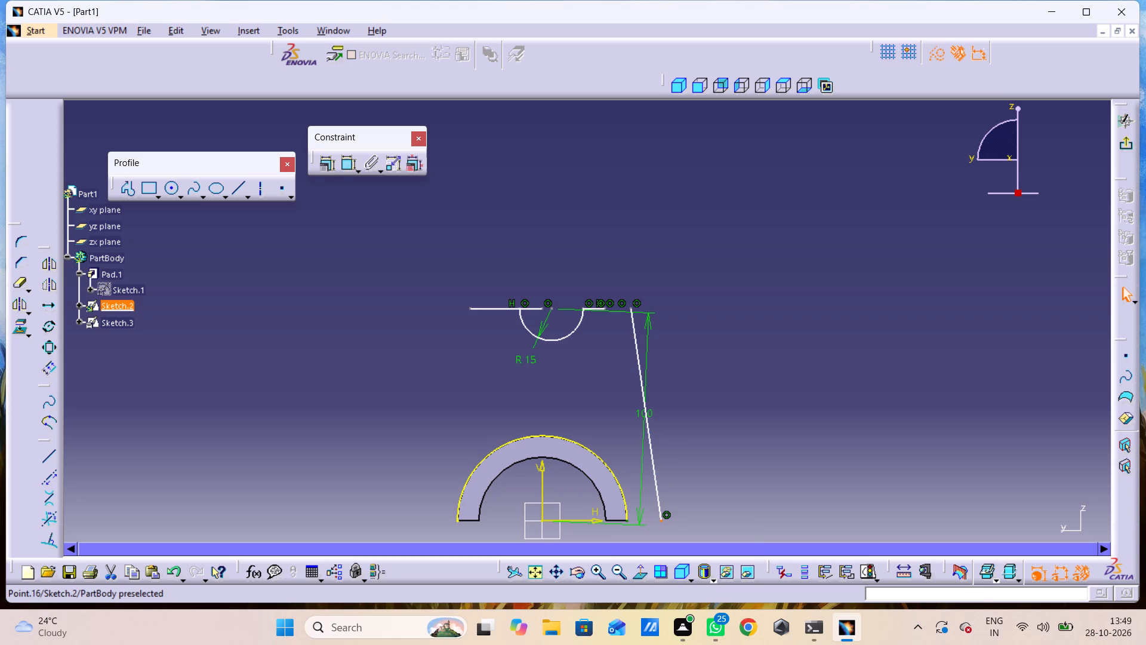
click(629, 521)
right_click(769, 437)
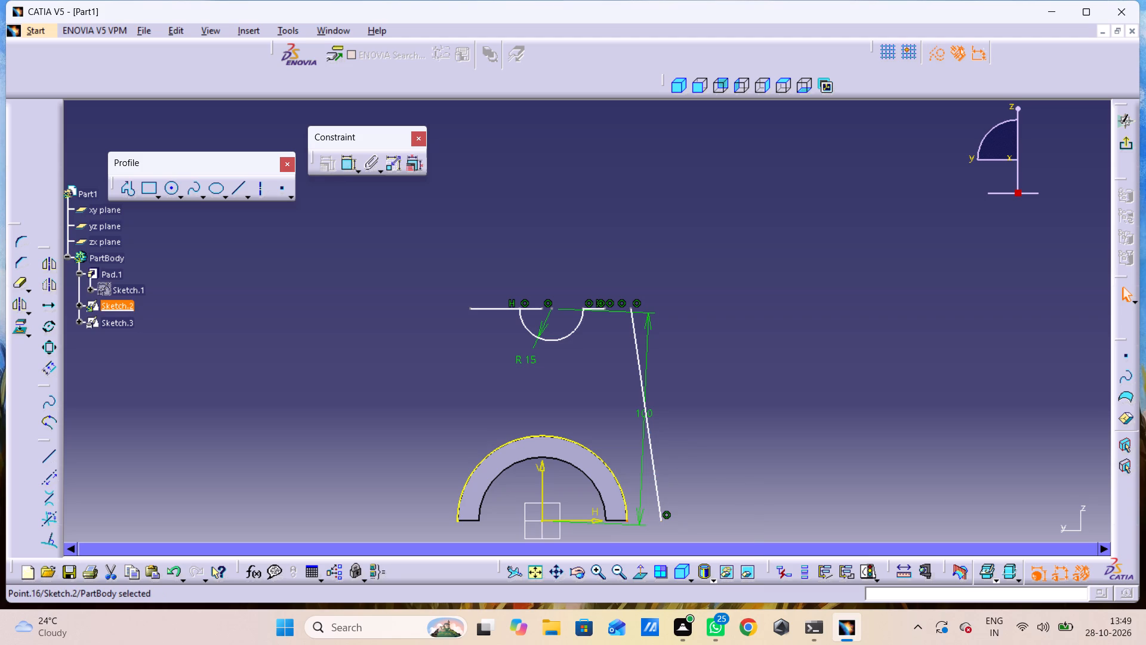
right_click(801, 304)
click(349, 167)
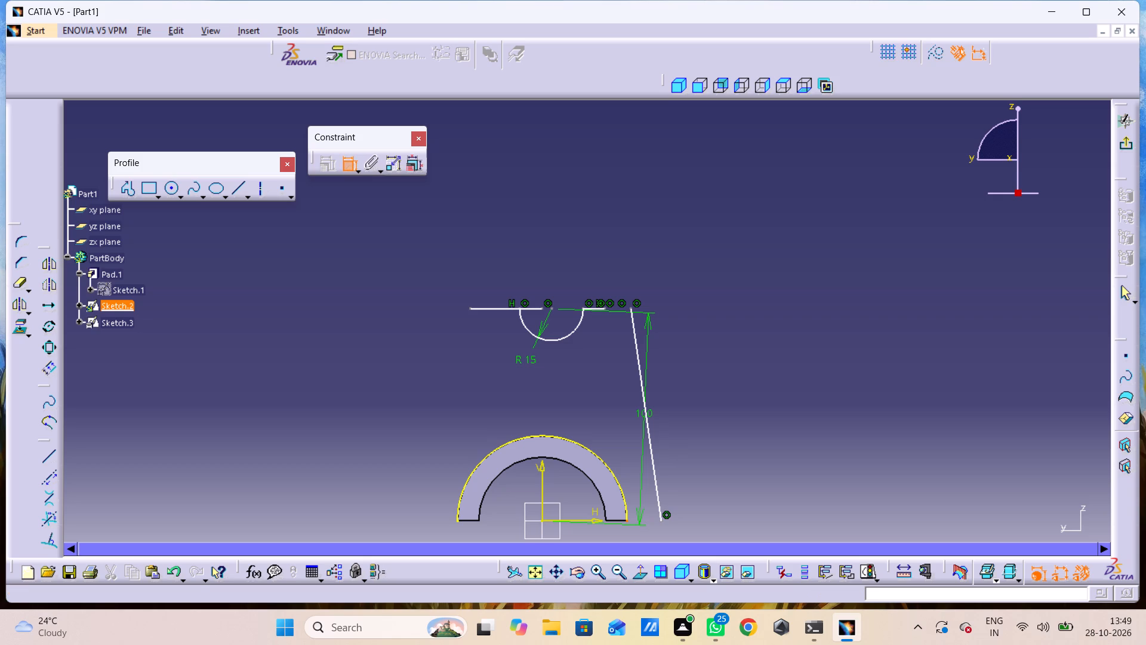
double_click(351, 162)
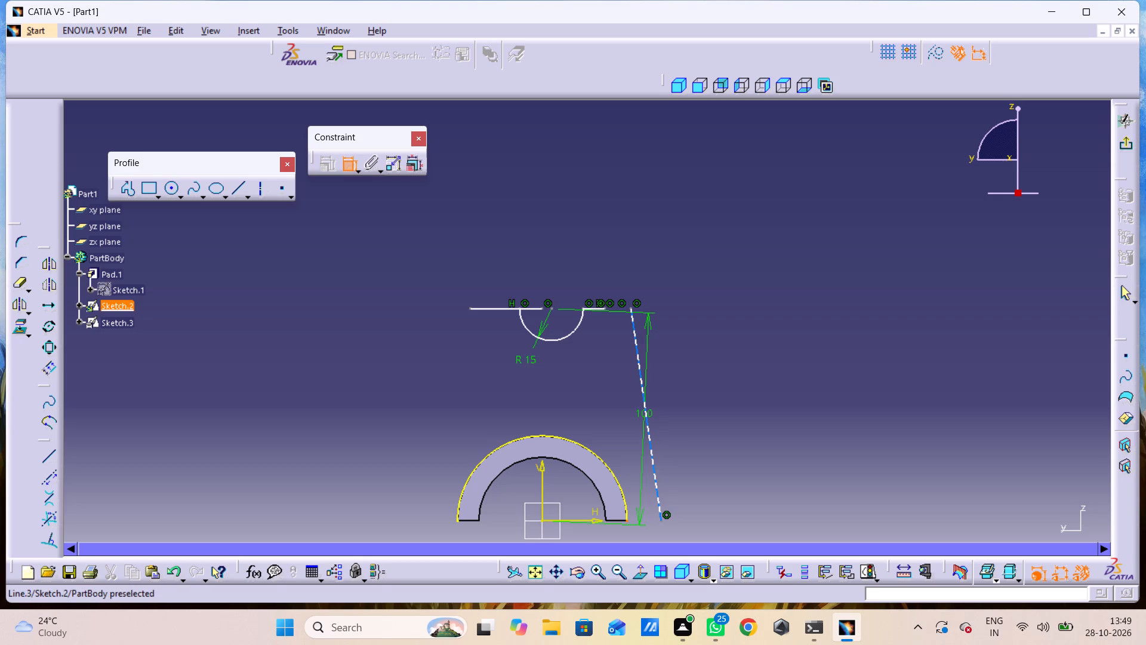
click(655, 500)
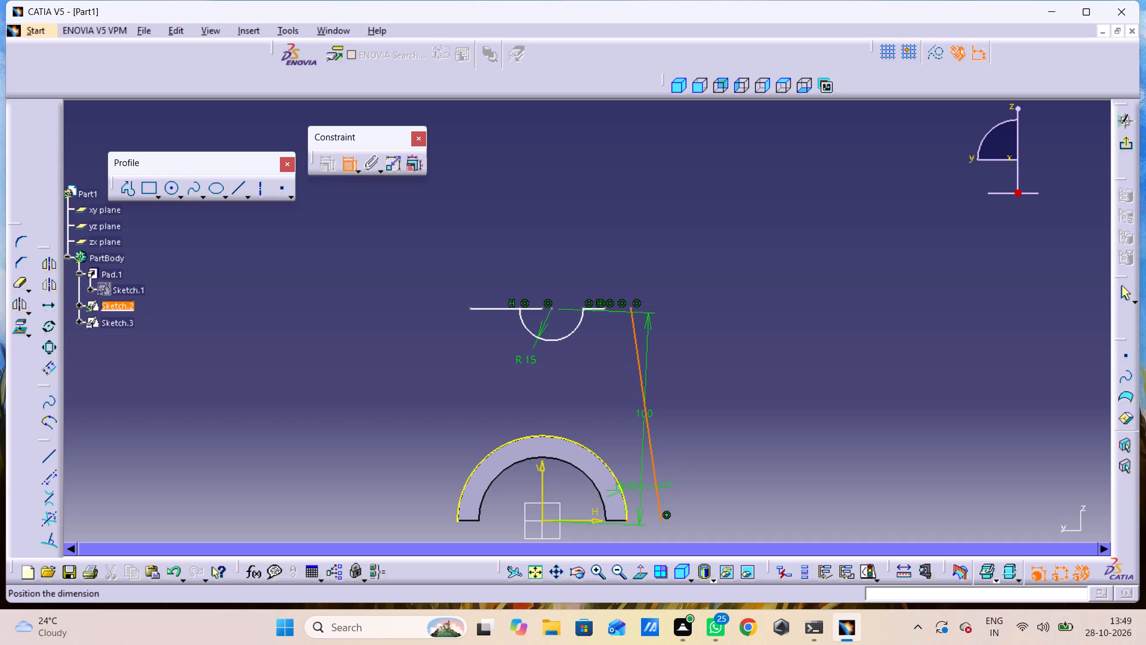
right_click(783, 426)
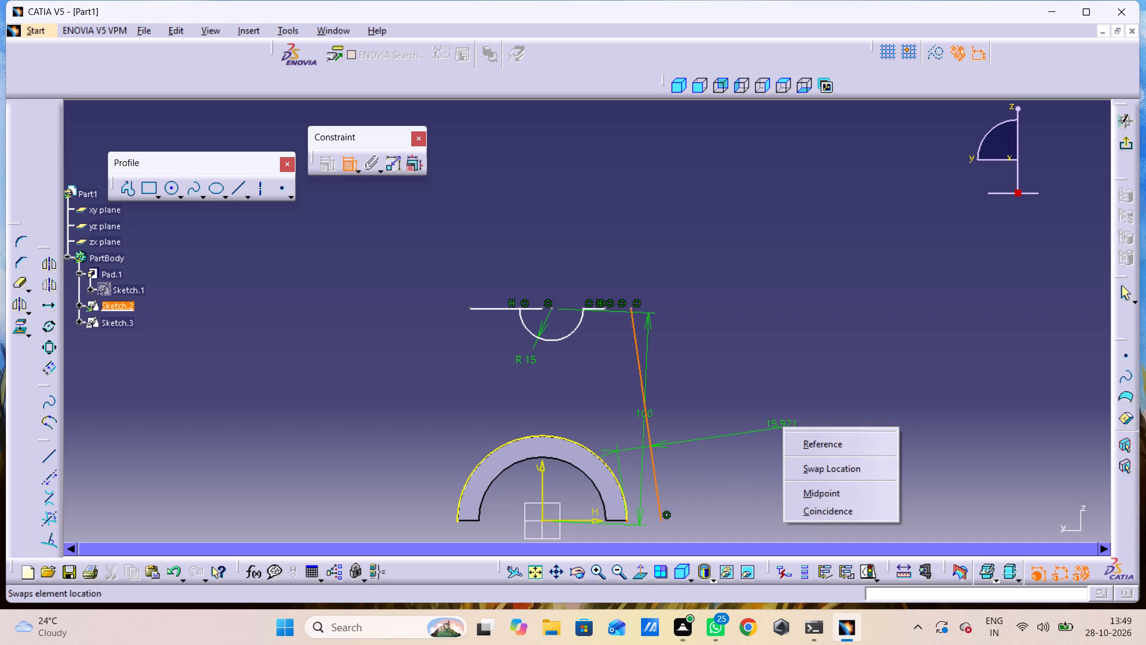
drag(791, 510, 797, 511)
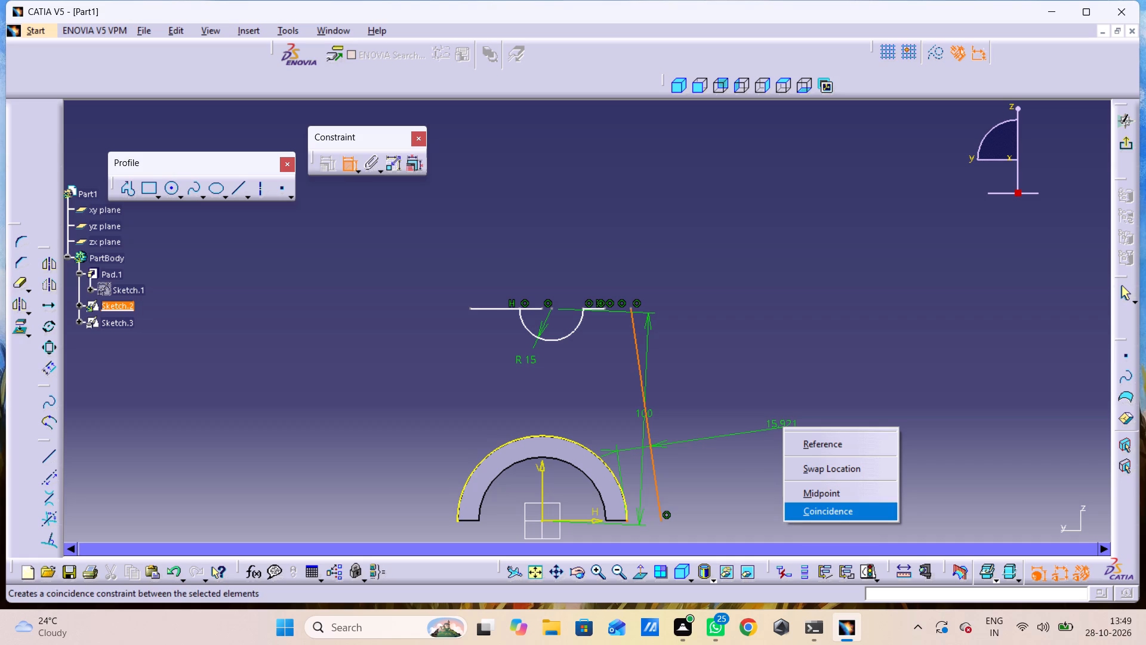
drag(797, 511, 797, 511)
click(620, 483)
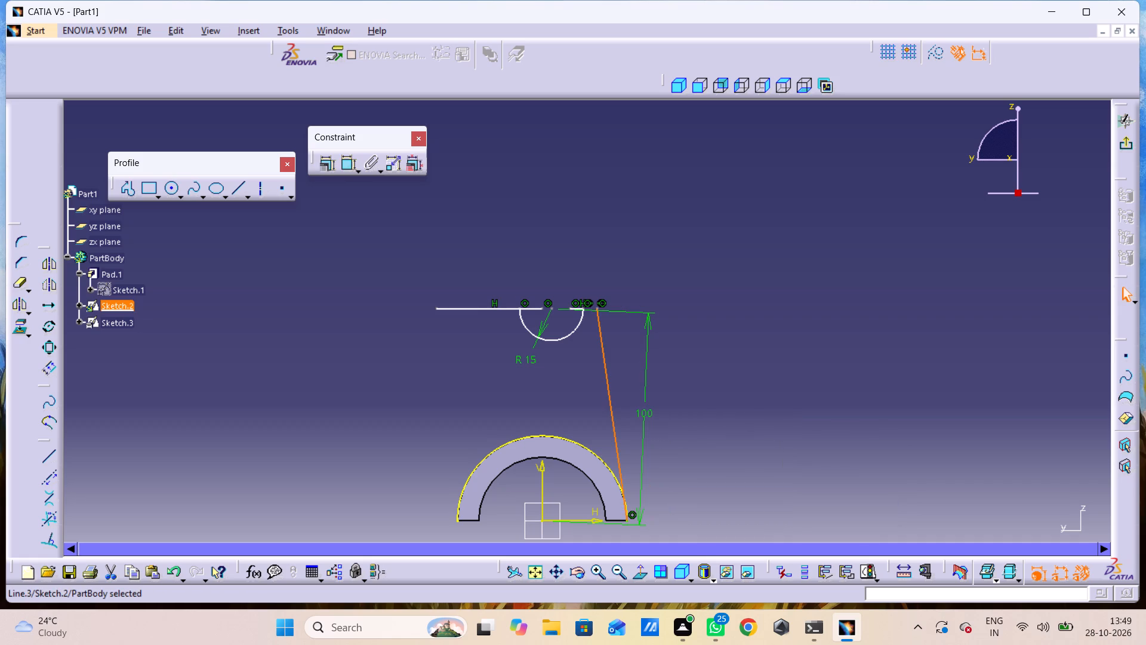
double_click(705, 451)
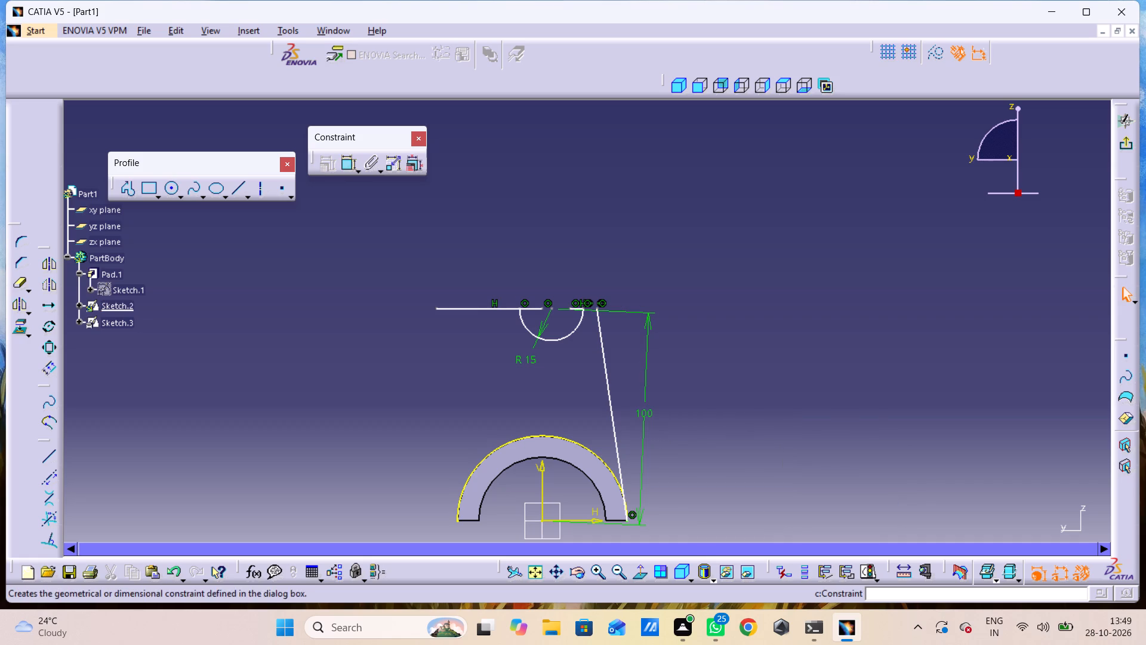
Constrain the slanted line as tangent to the half-ring's outer arc.
double_click(352, 159)
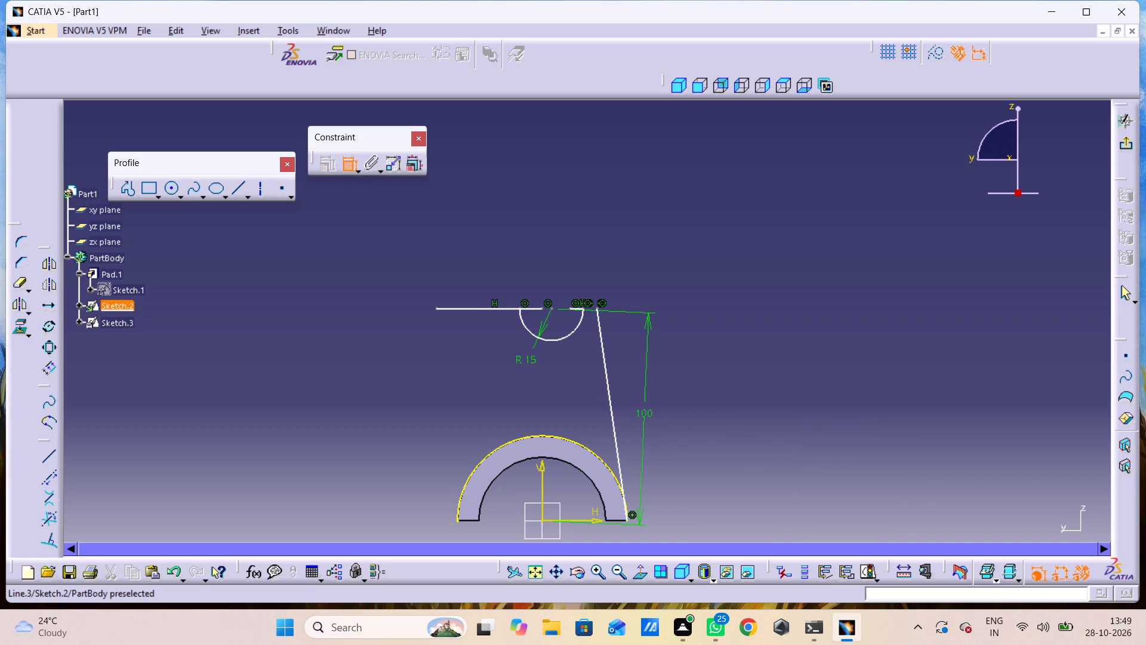
click(616, 450)
click(608, 465)
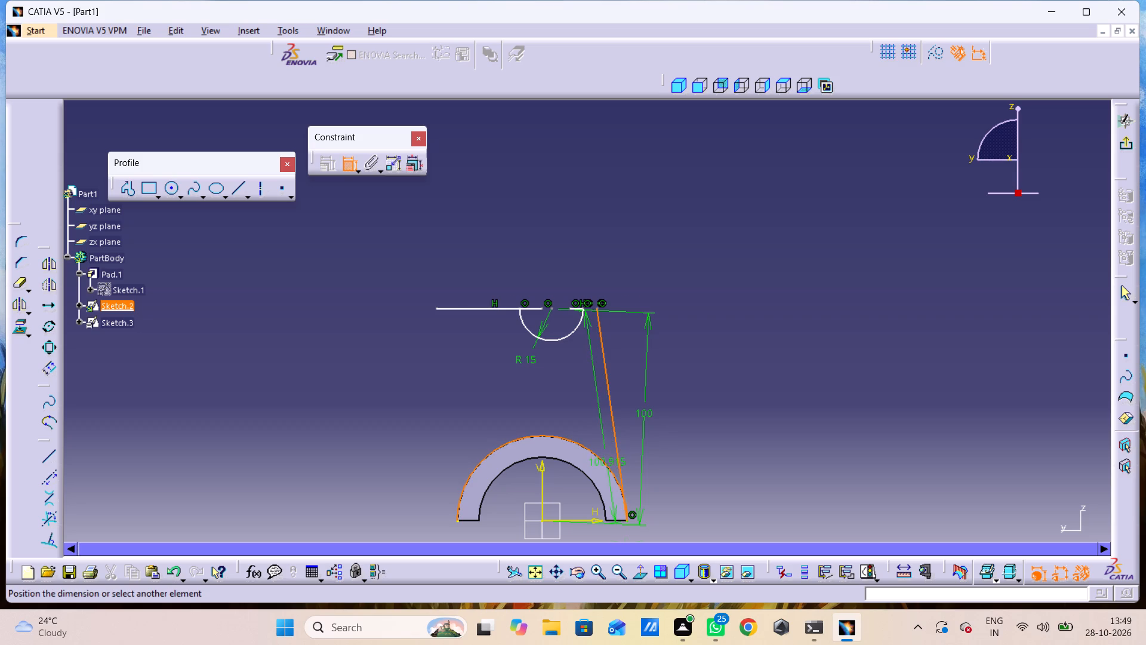
right_click(711, 442)
click(743, 508)
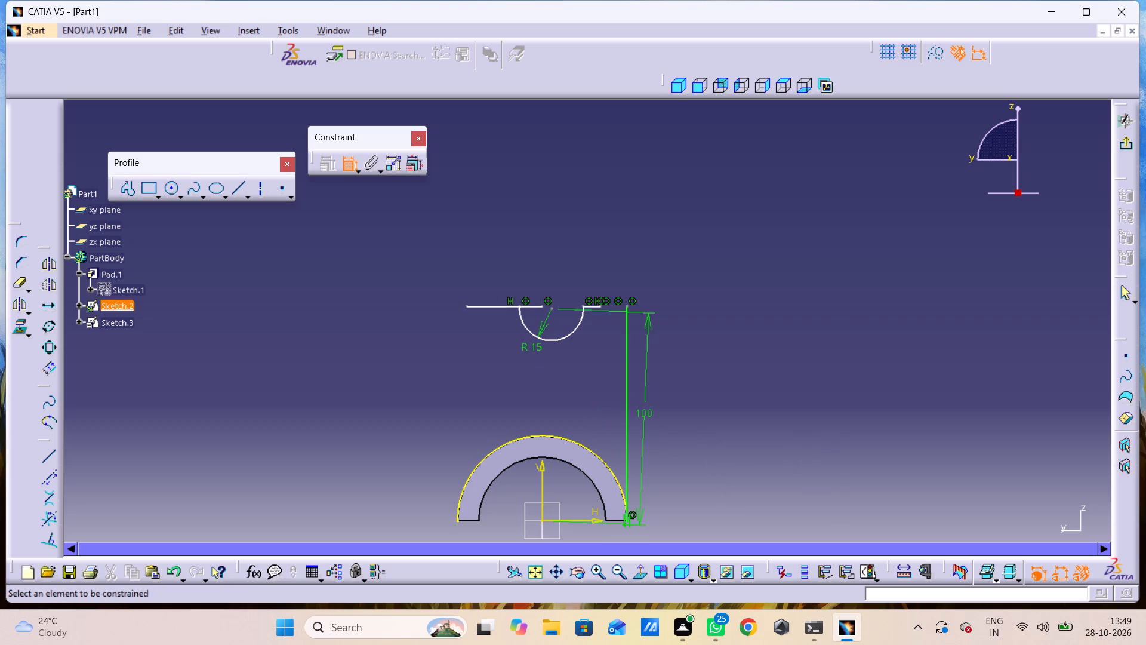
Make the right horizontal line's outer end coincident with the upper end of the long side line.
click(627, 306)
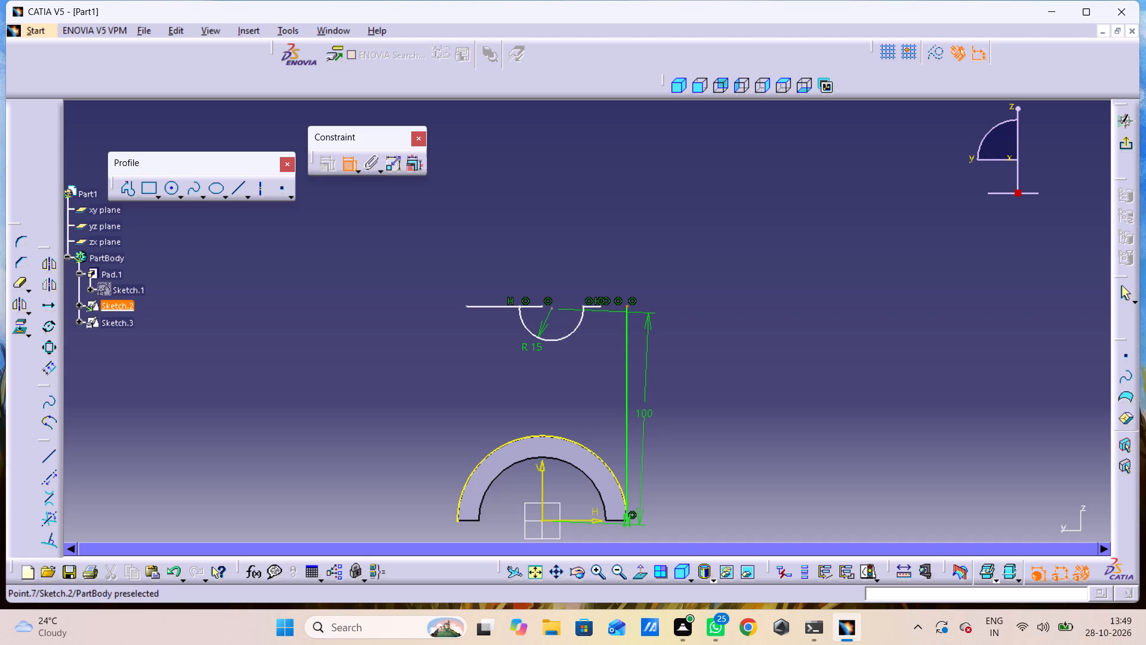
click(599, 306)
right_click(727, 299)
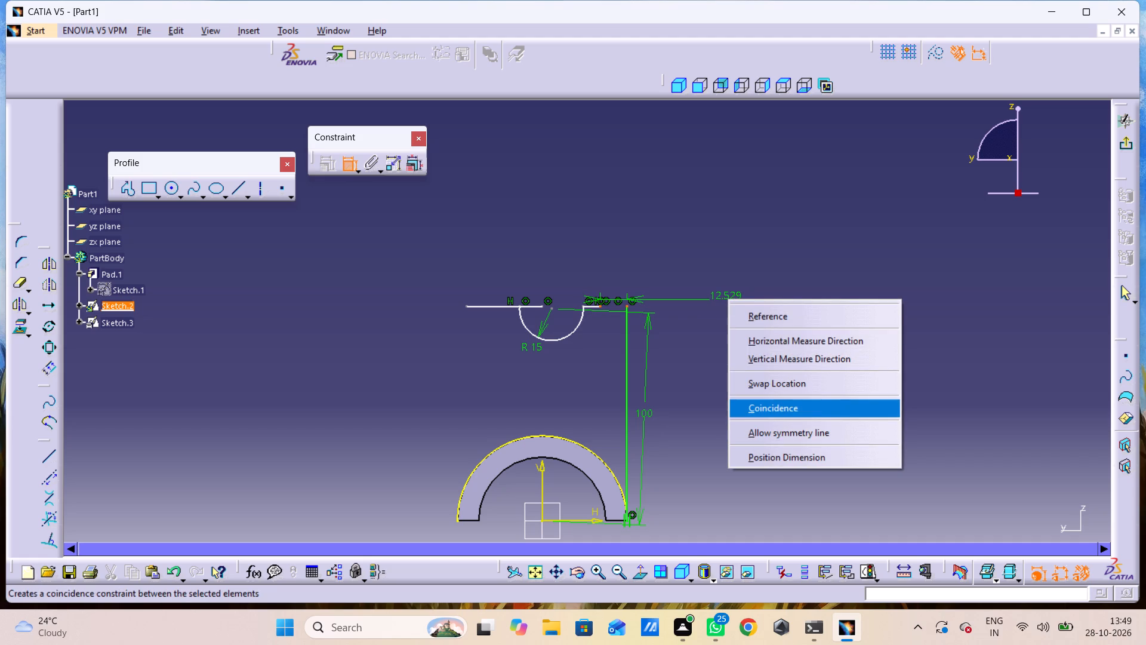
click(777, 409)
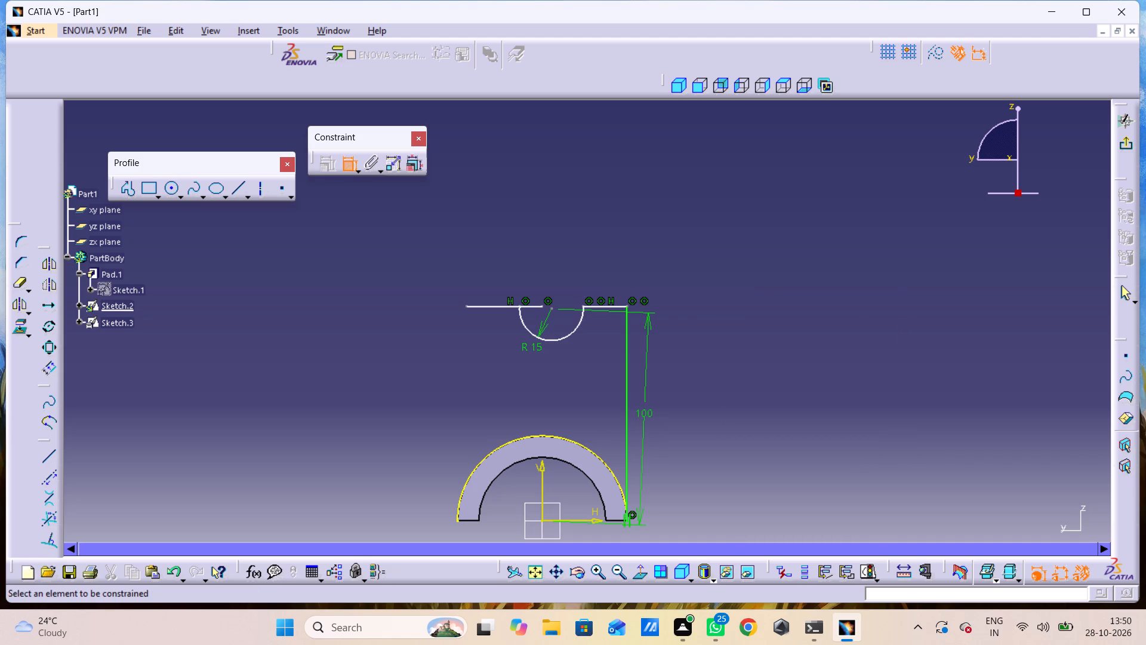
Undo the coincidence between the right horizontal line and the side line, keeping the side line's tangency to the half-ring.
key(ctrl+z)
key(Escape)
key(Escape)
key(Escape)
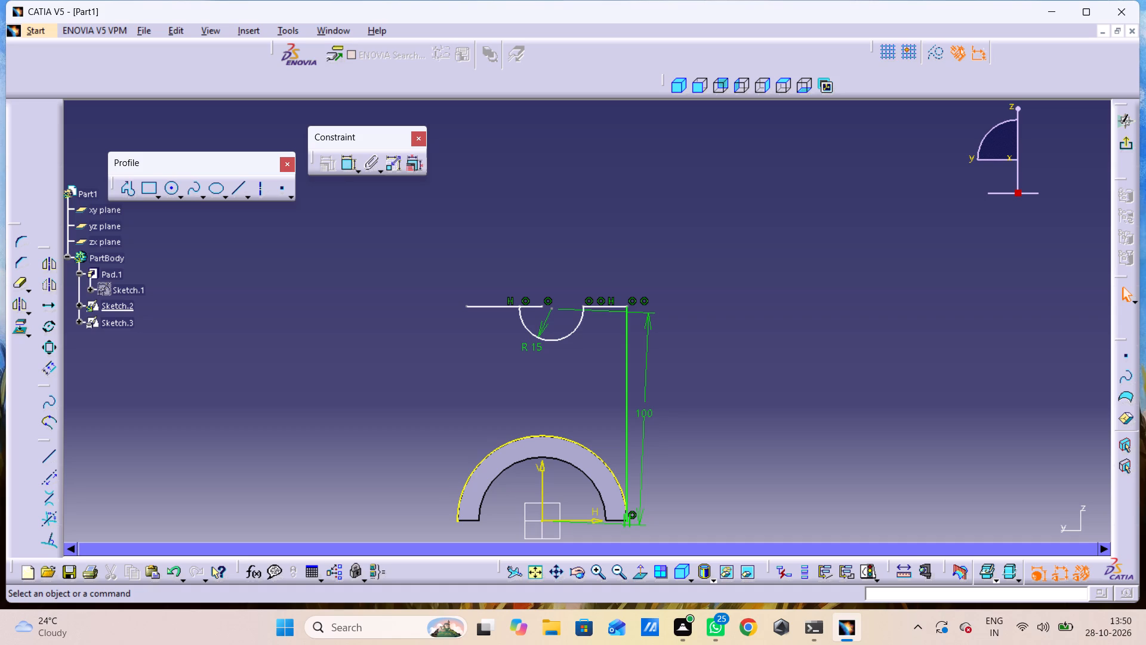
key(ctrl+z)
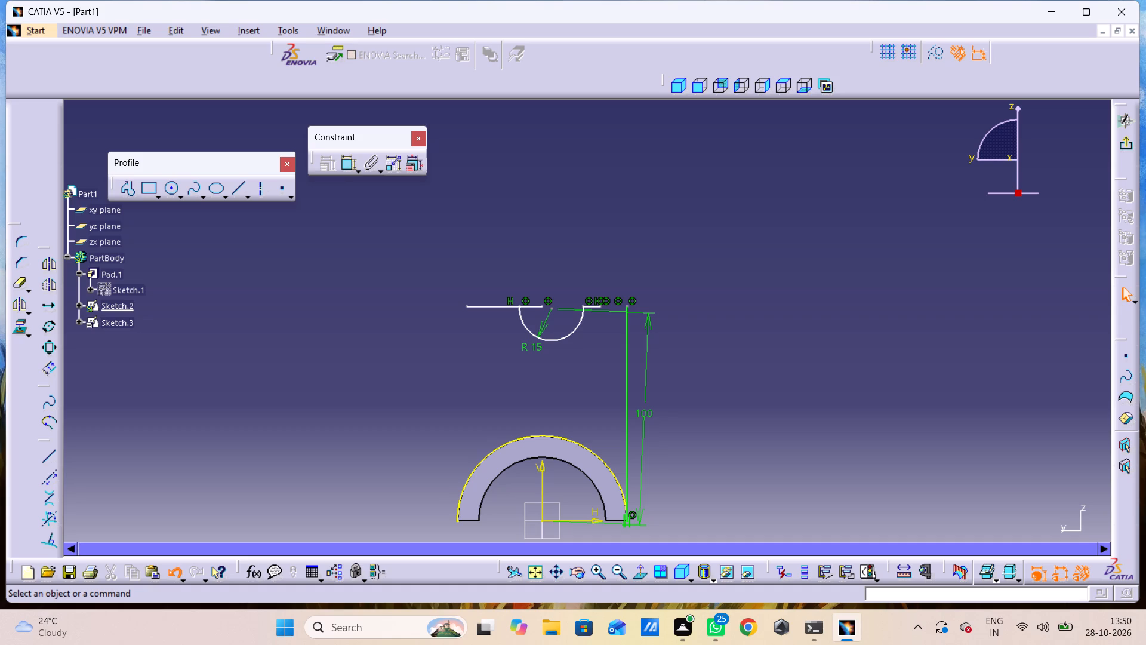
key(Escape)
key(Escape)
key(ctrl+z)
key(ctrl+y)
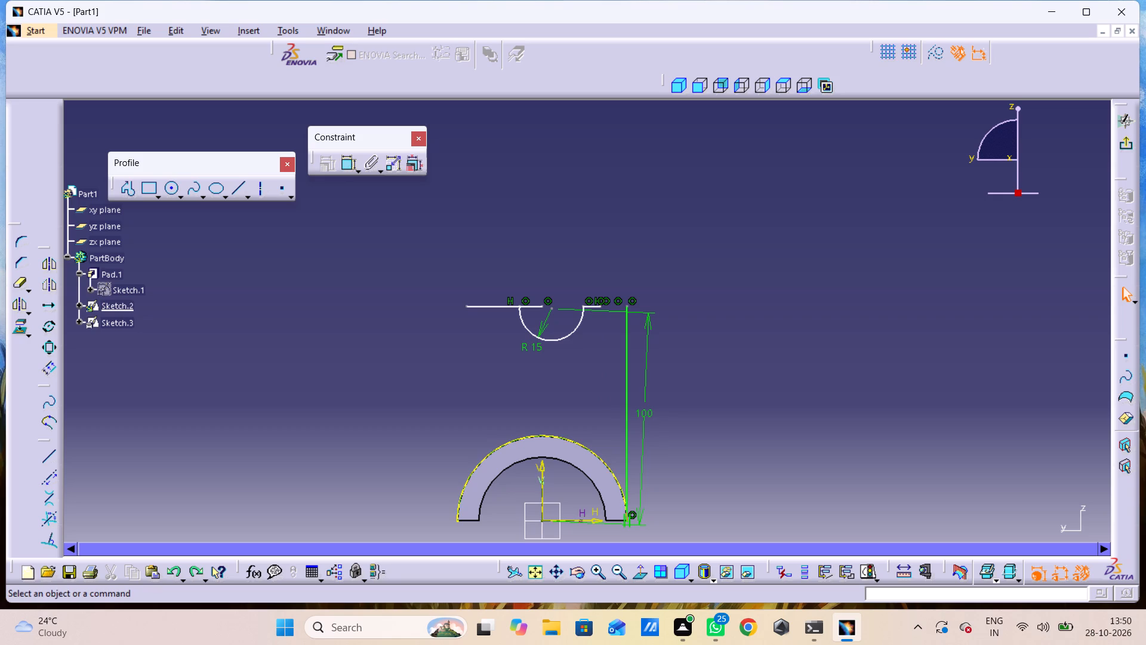
Sketch a circle of about 29 mm radius centred on the R15 arc's centre, passing through a point on the vertical axis.
click(176, 189)
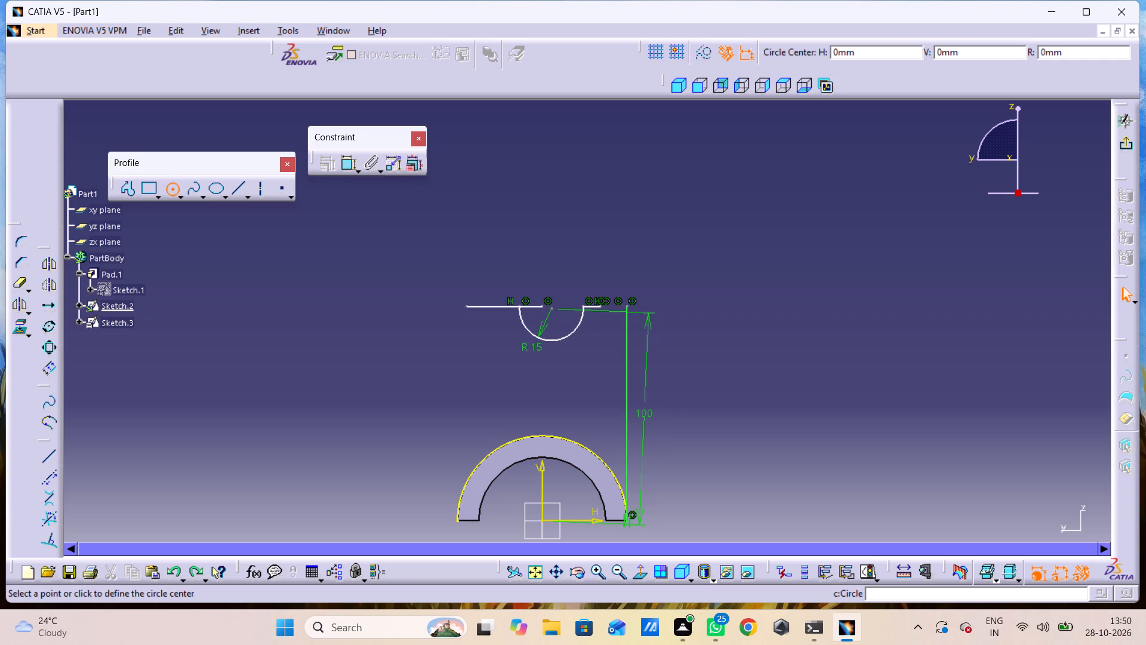
double_click(173, 193)
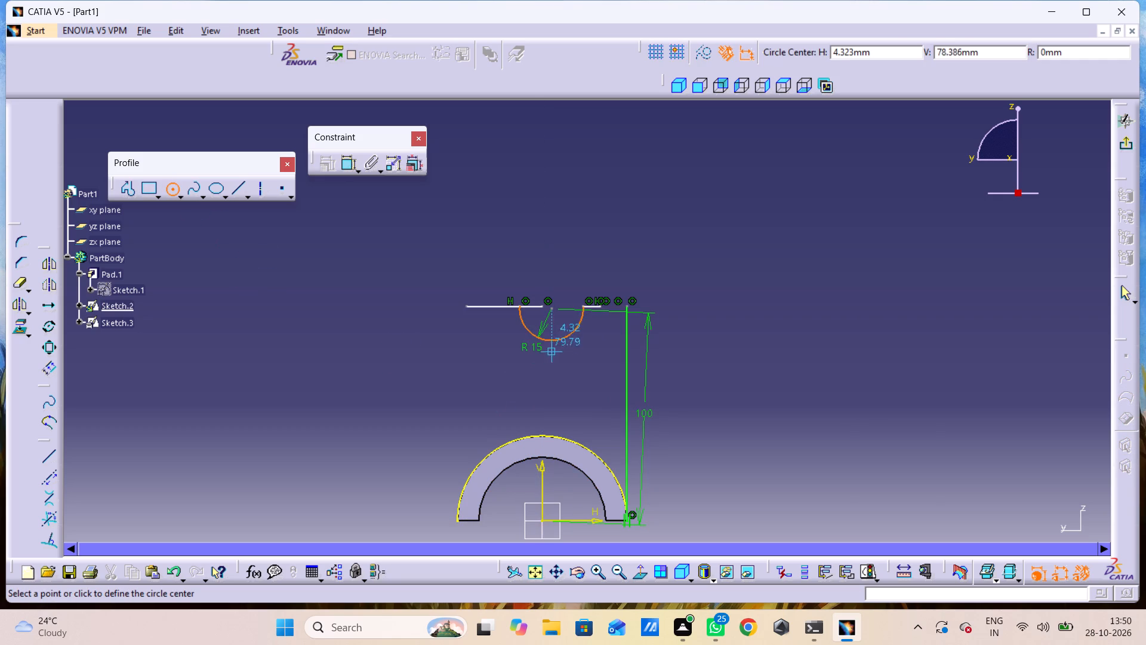
click(550, 308)
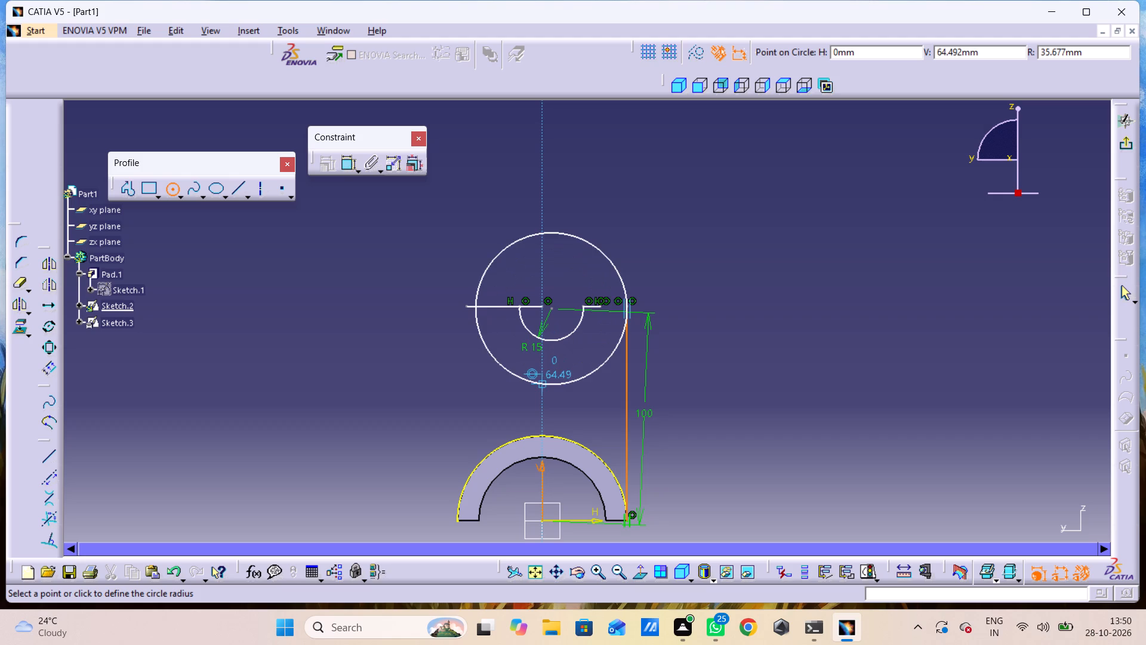
click(540, 369)
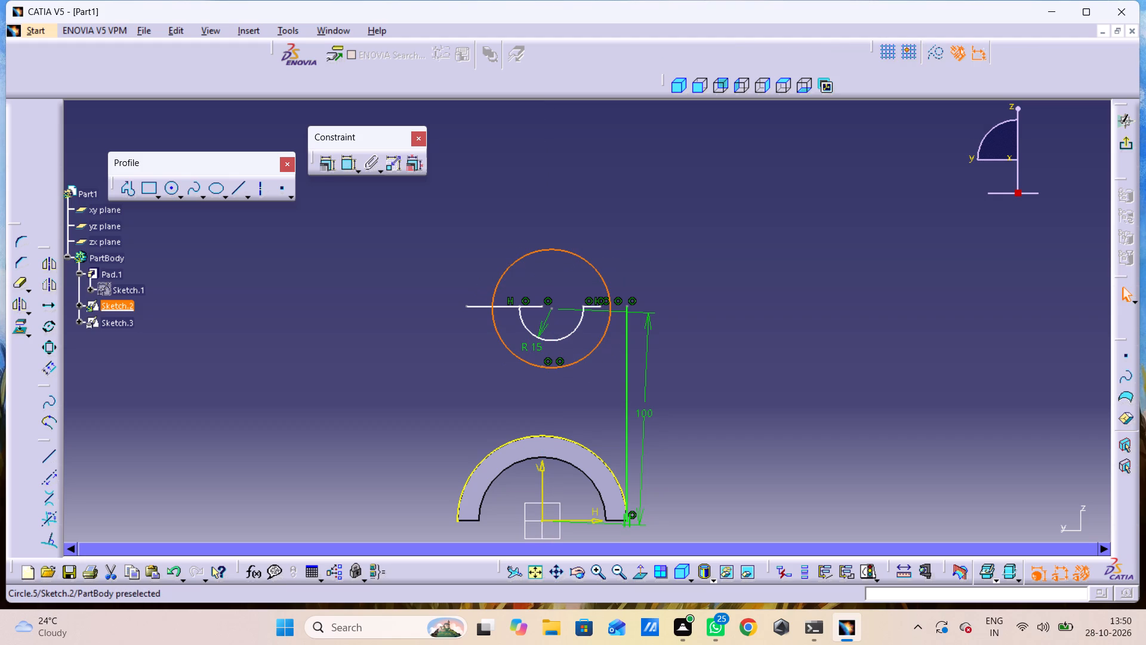
Add a radius dimension to the new circle around the R15 arc and set it to 25 mm.
double_click(347, 167)
click(600, 273)
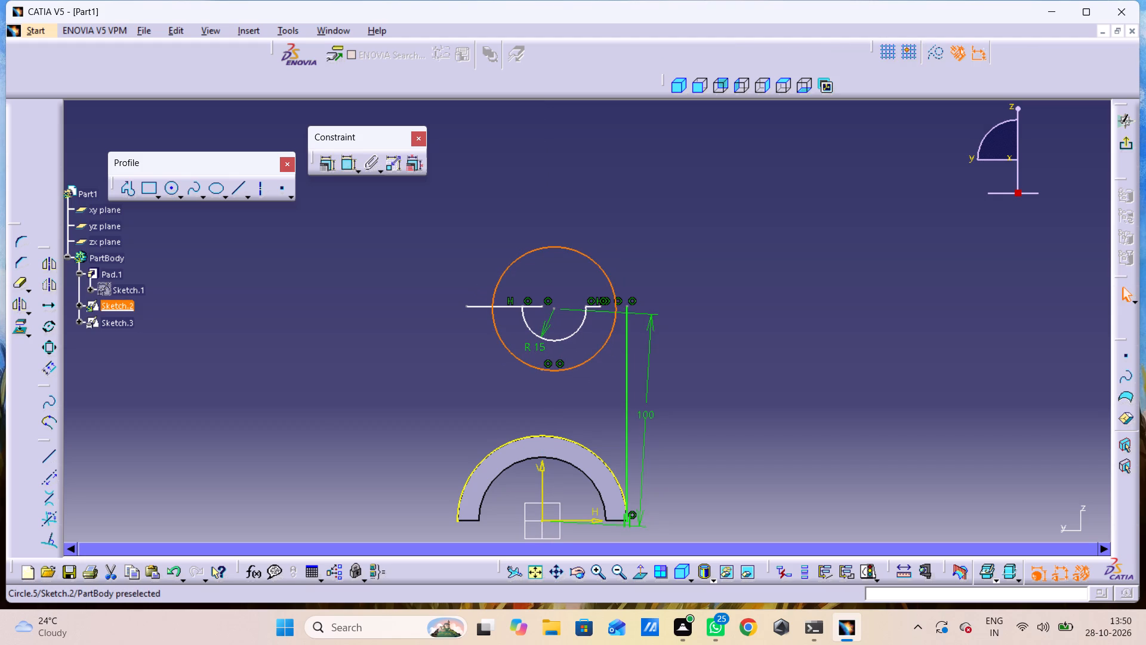
click(611, 272)
click(611, 286)
click(412, 241)
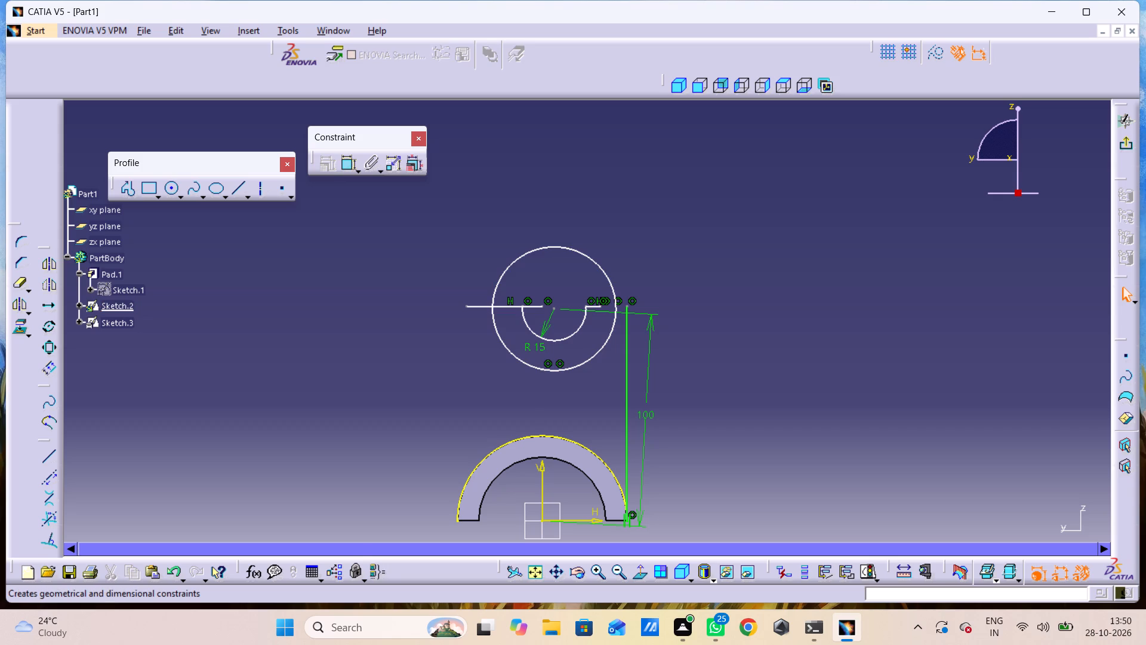
double_click(348, 162)
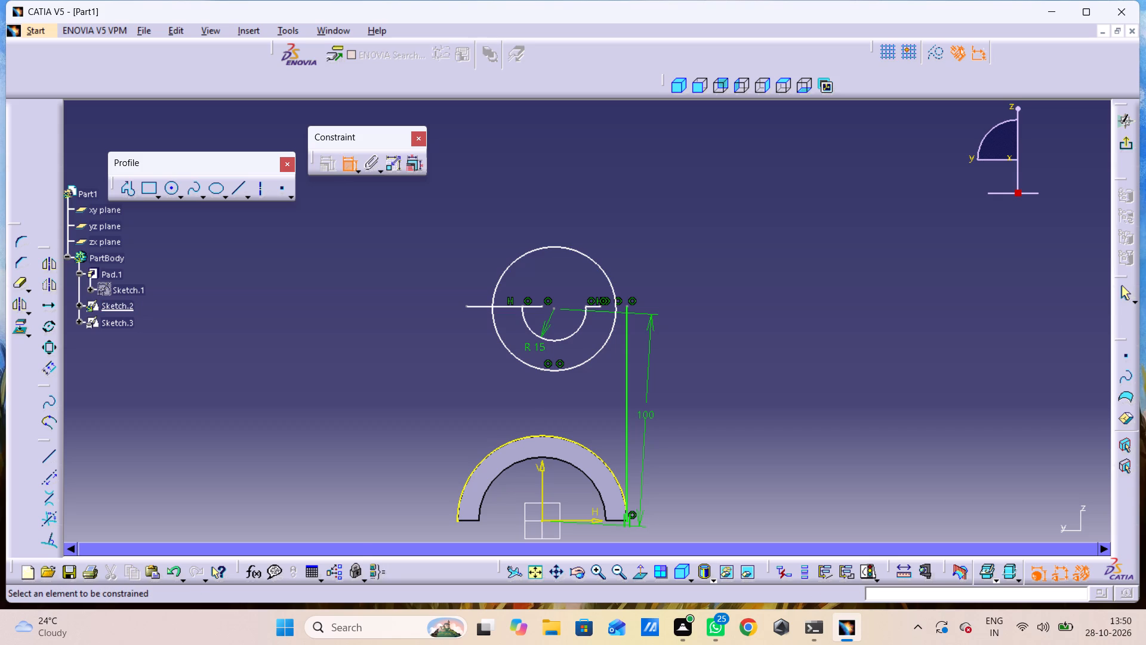
click(592, 259)
click(651, 258)
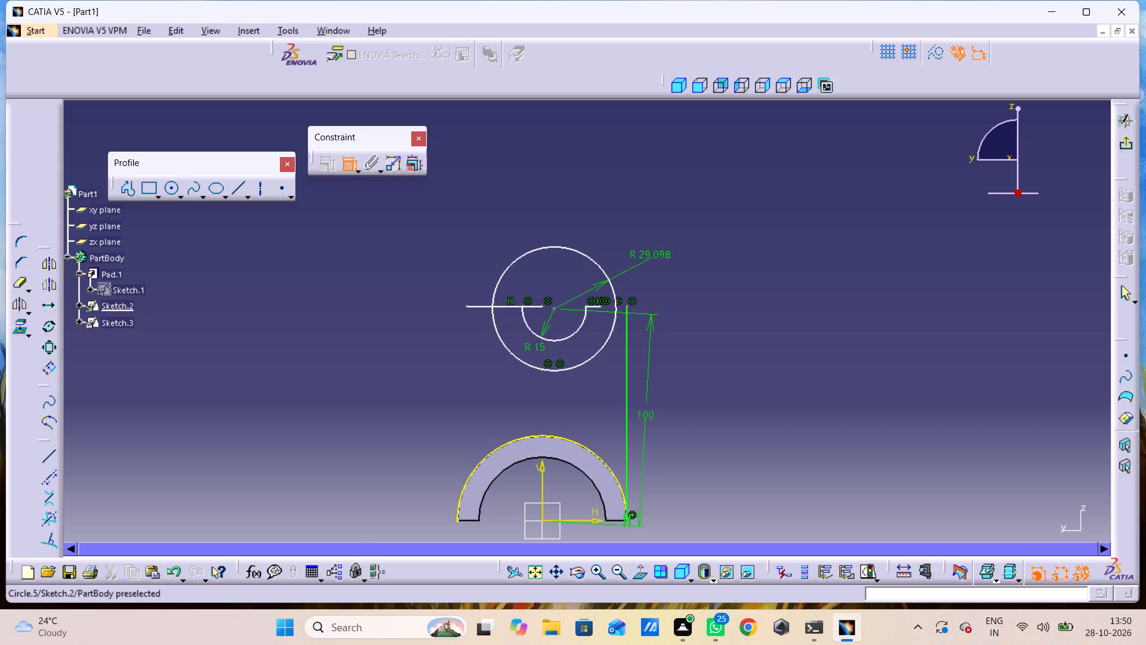
double_click(651, 249)
text(25)
key(Return)
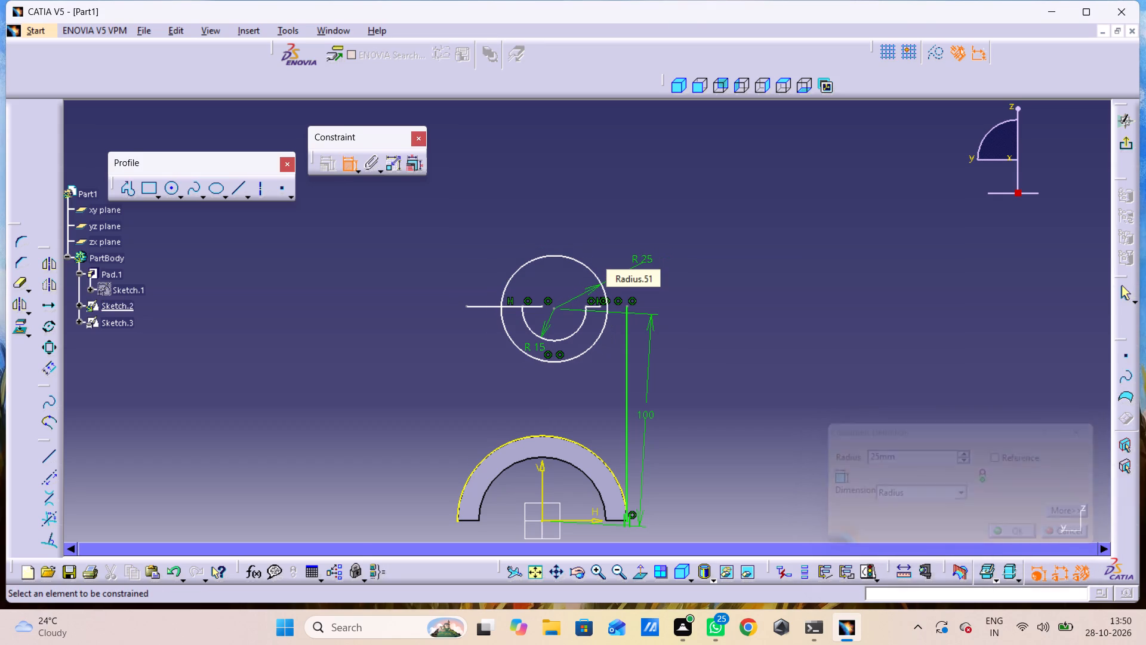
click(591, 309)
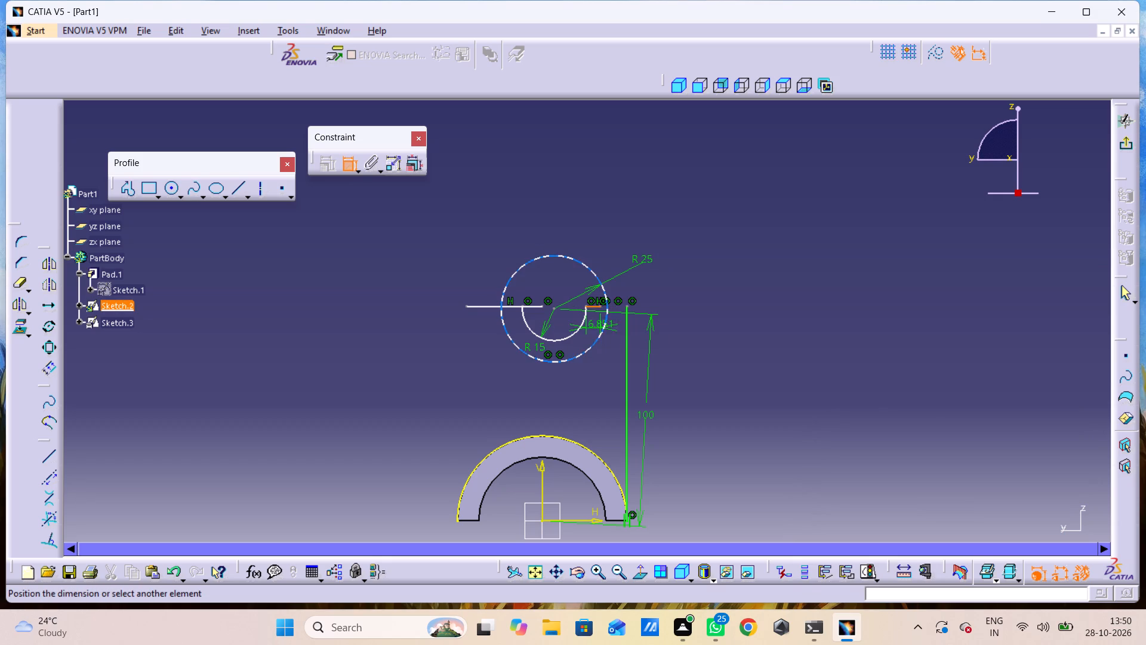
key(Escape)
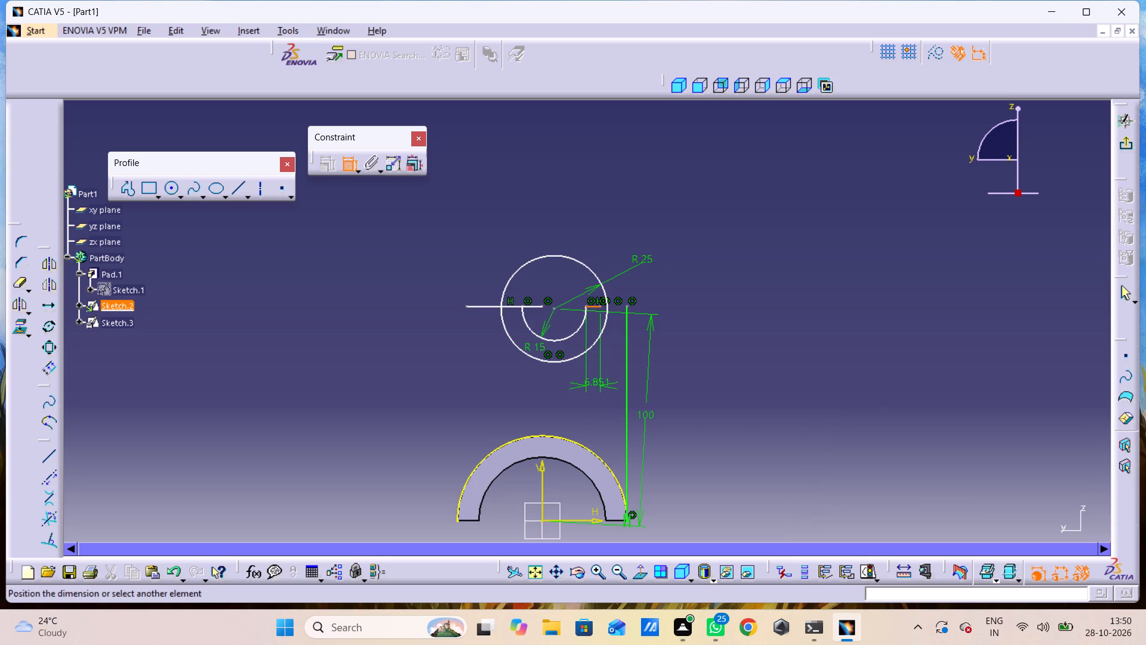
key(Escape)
Delete the short horizontal line that starts at the right end of the R15 arc.
ctrl+middle_drag(603, 342, 636, 186)
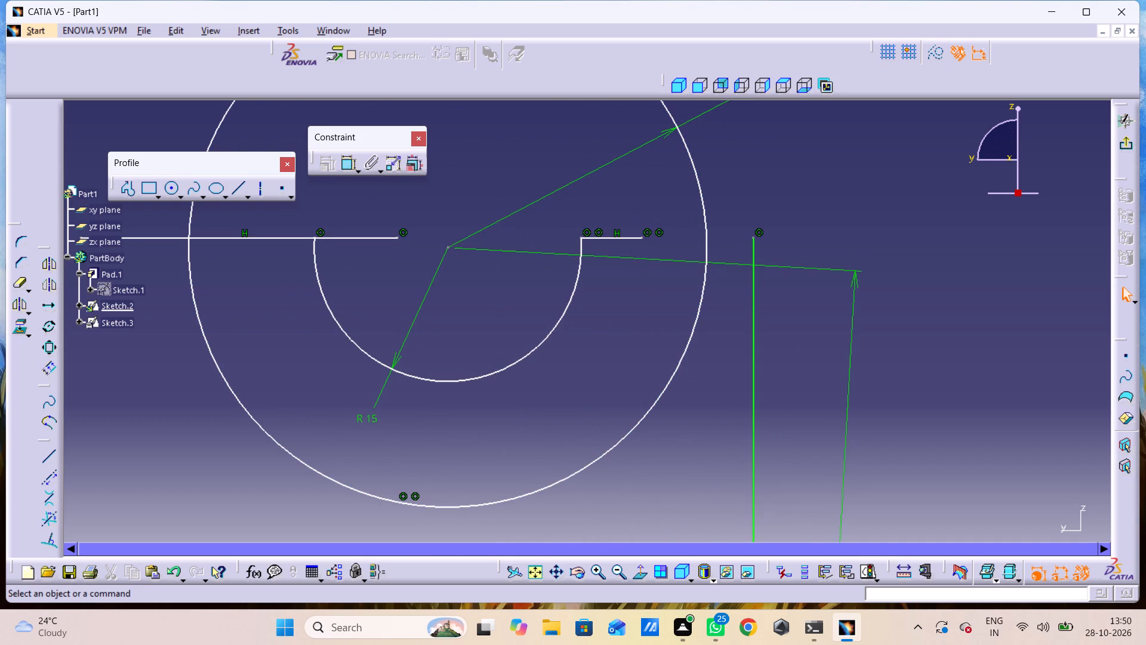
click(611, 236)
key(Delete)
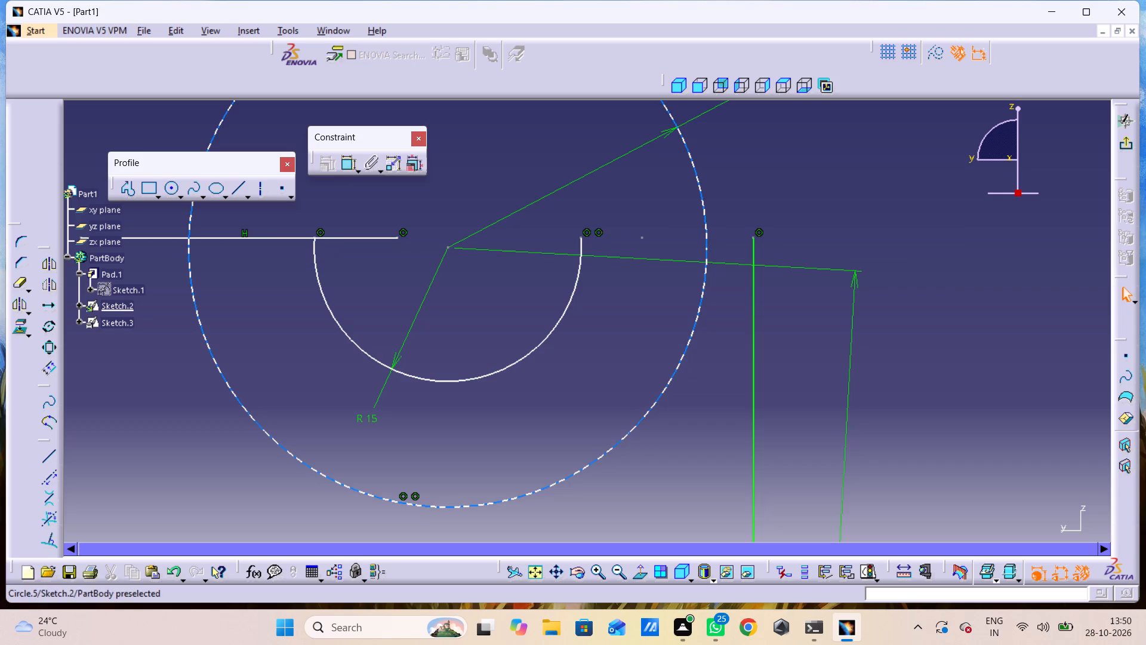
Sketch a horizontal line about 23.5 mm long from just inside the R15 arc's right end, crossing the outer circle and passing the long side line.
double_click(128, 193)
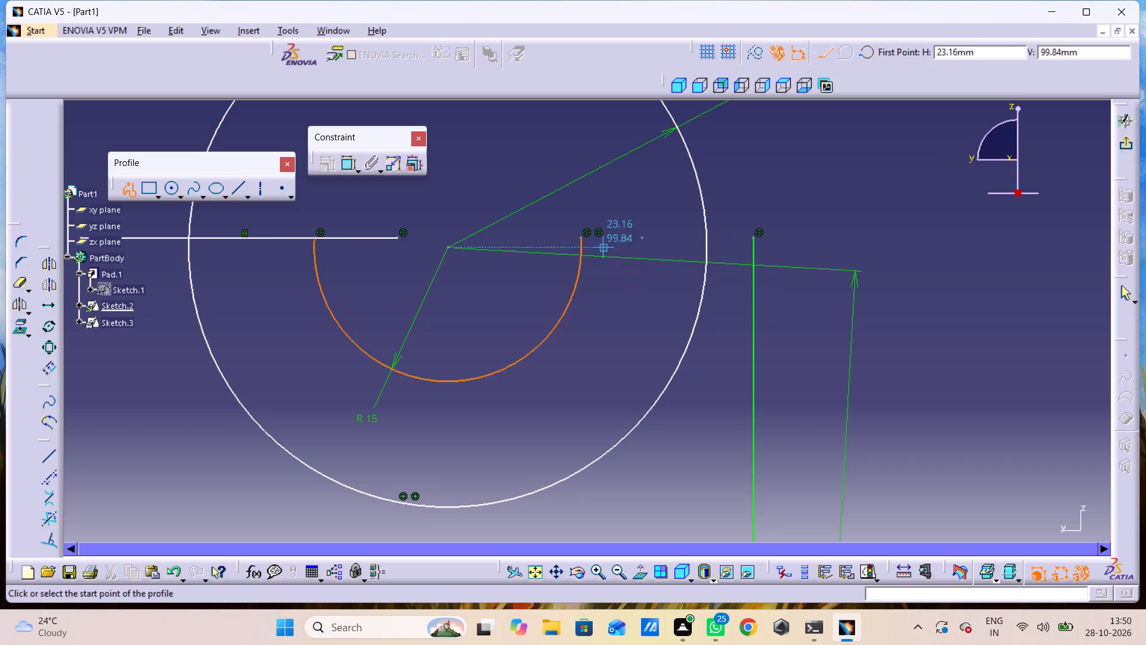
click(560, 239)
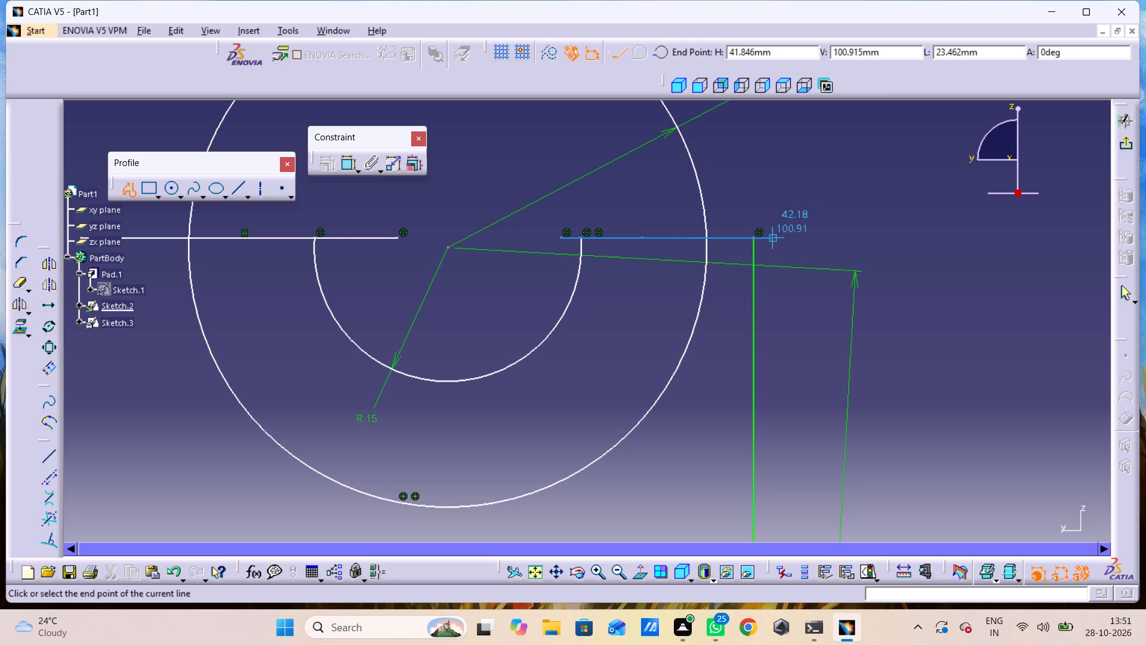
click(770, 240)
key(grave)
key(Escape)
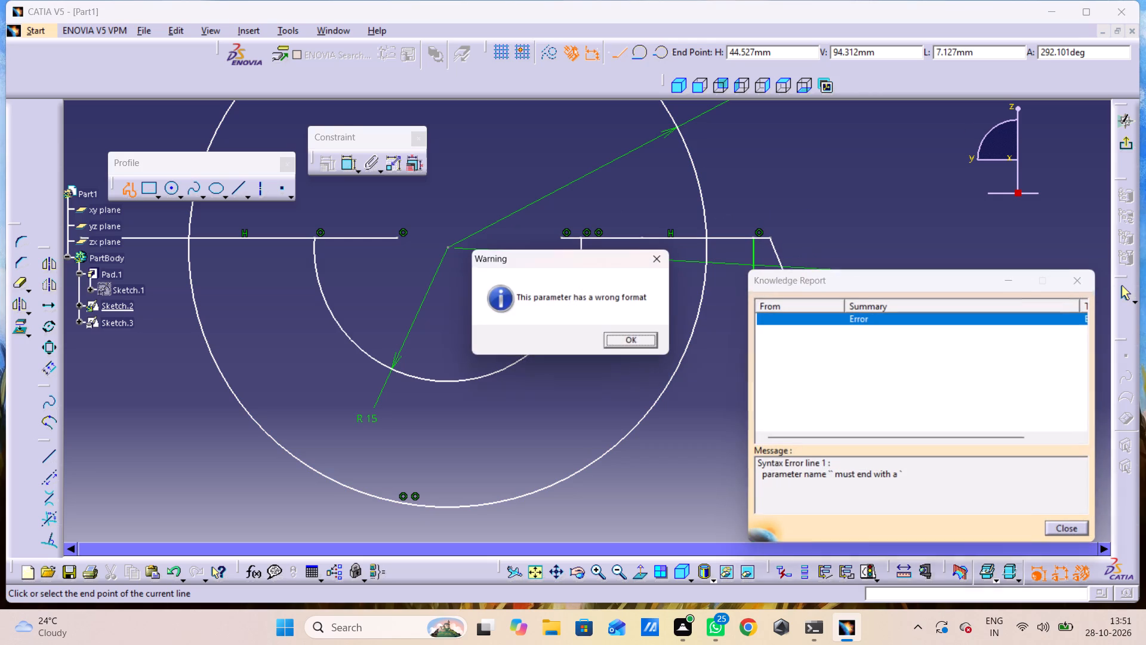
click(636, 339)
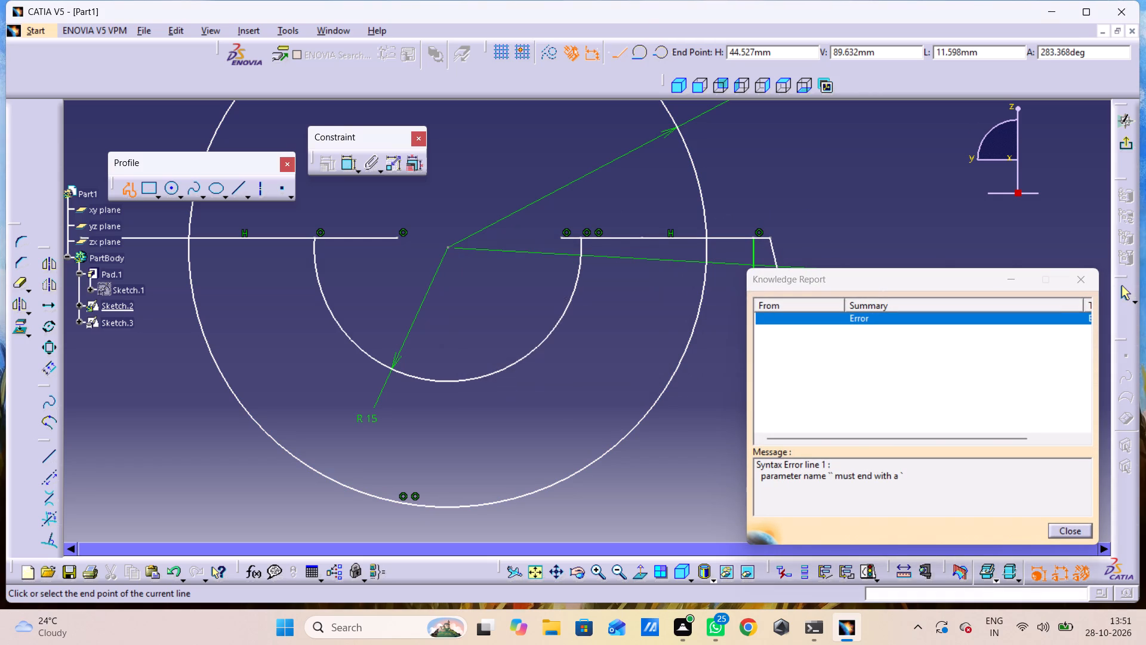
click(855, 230)
key(Escape)
key(Escape)
key(Escape)
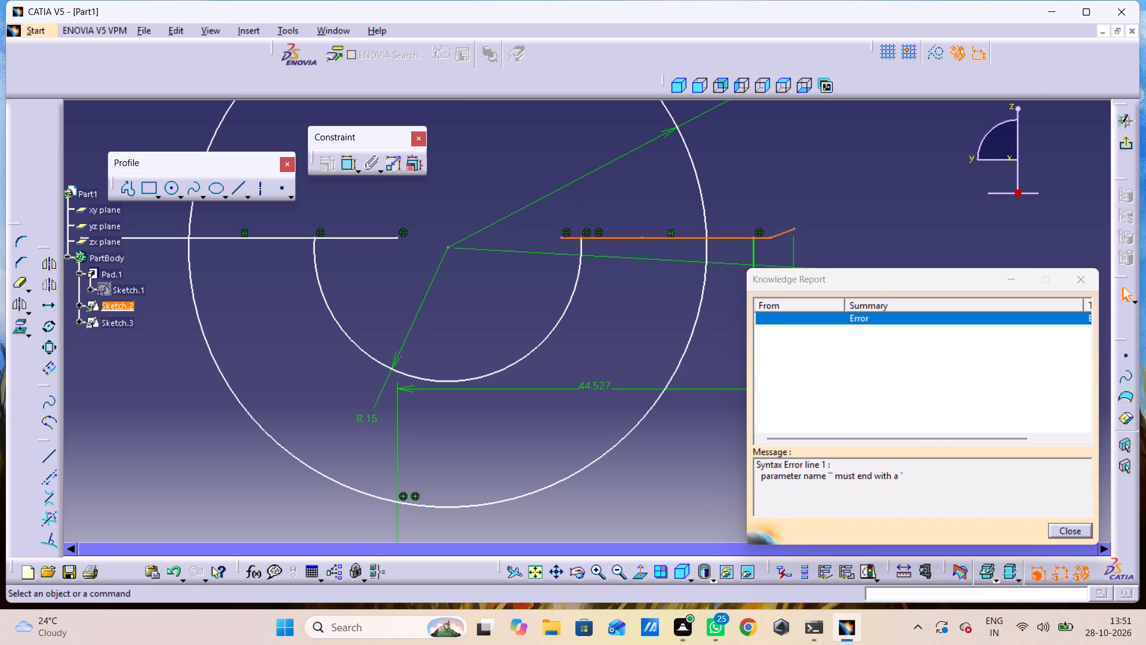
click(1076, 273)
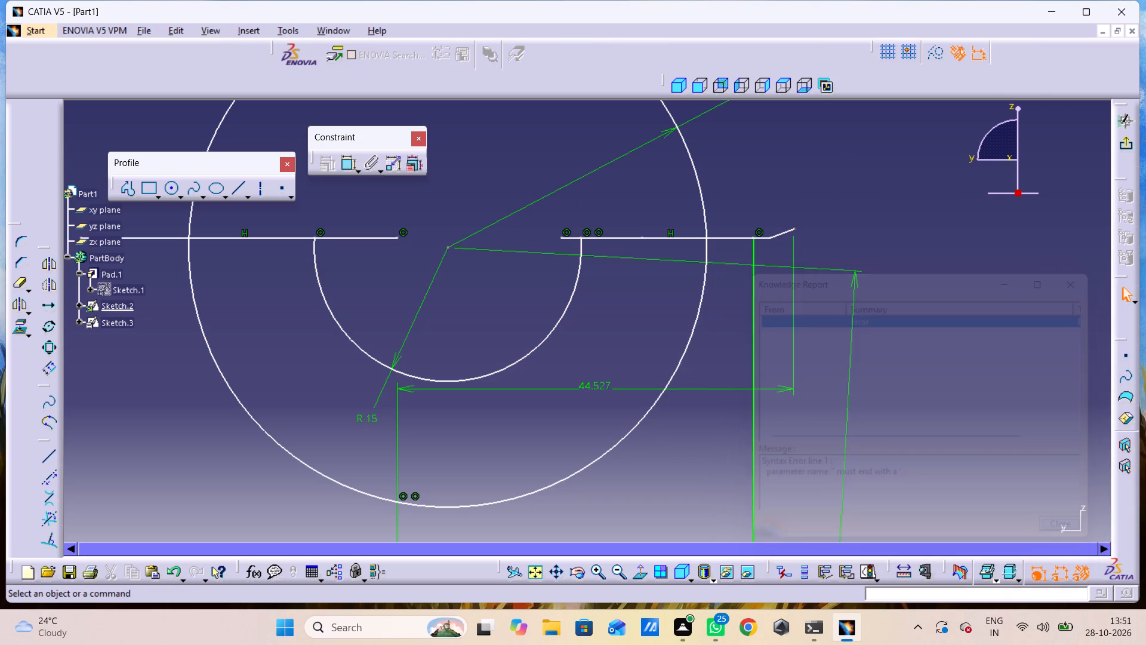
Delete the short slanted segment attached to the outer end of the new horizontal line.
click(786, 232)
key(Delete)
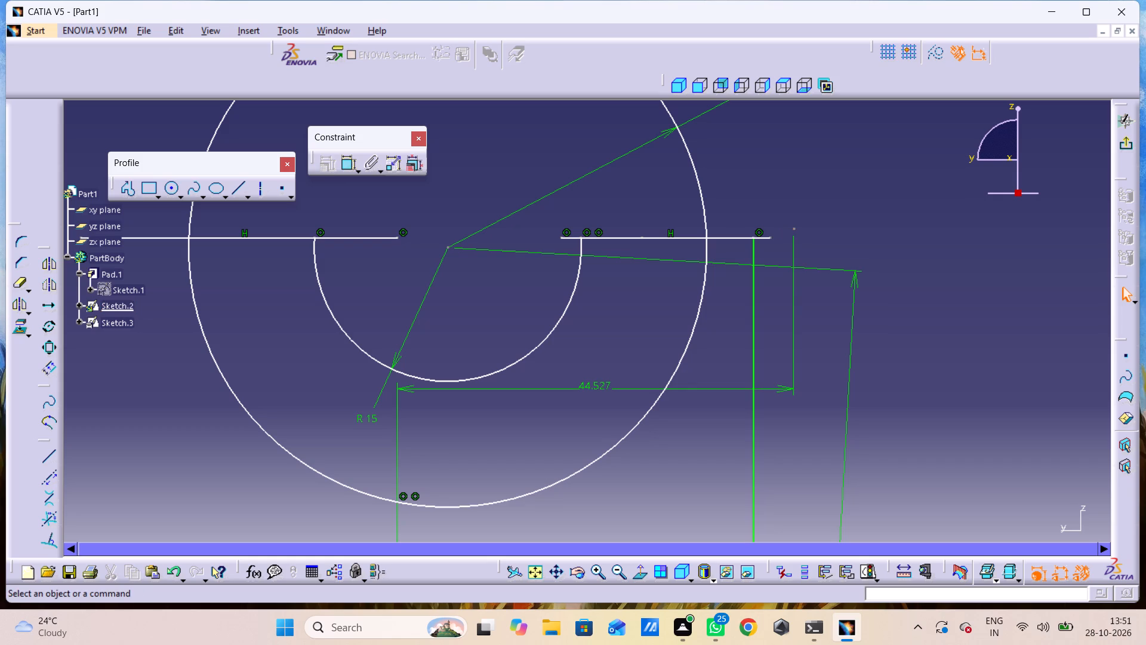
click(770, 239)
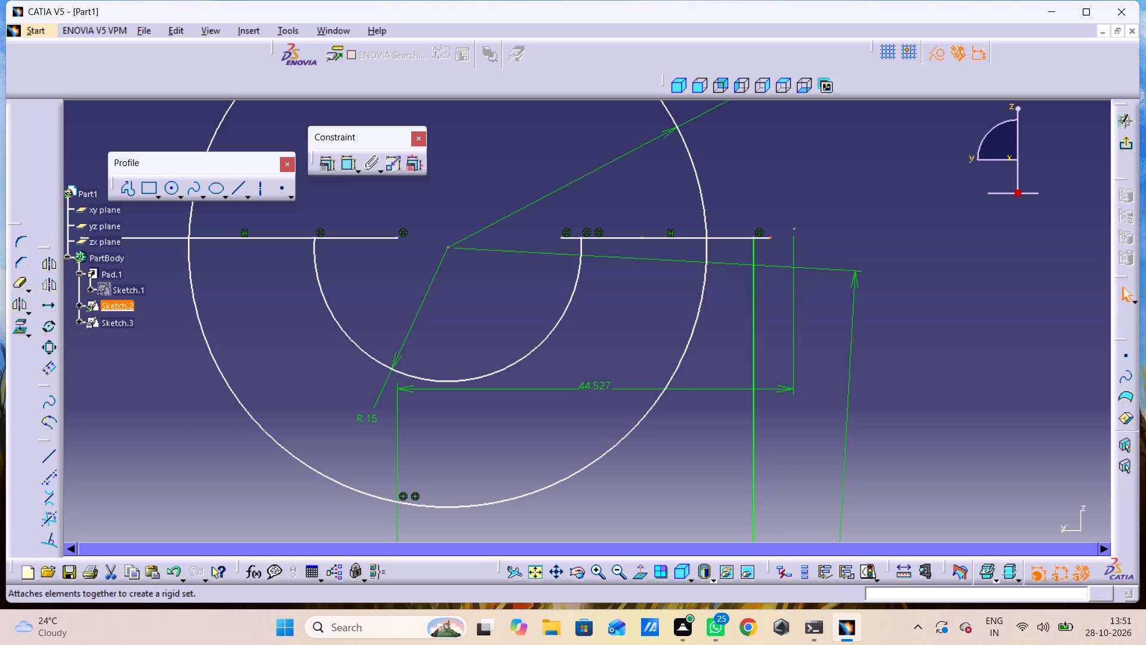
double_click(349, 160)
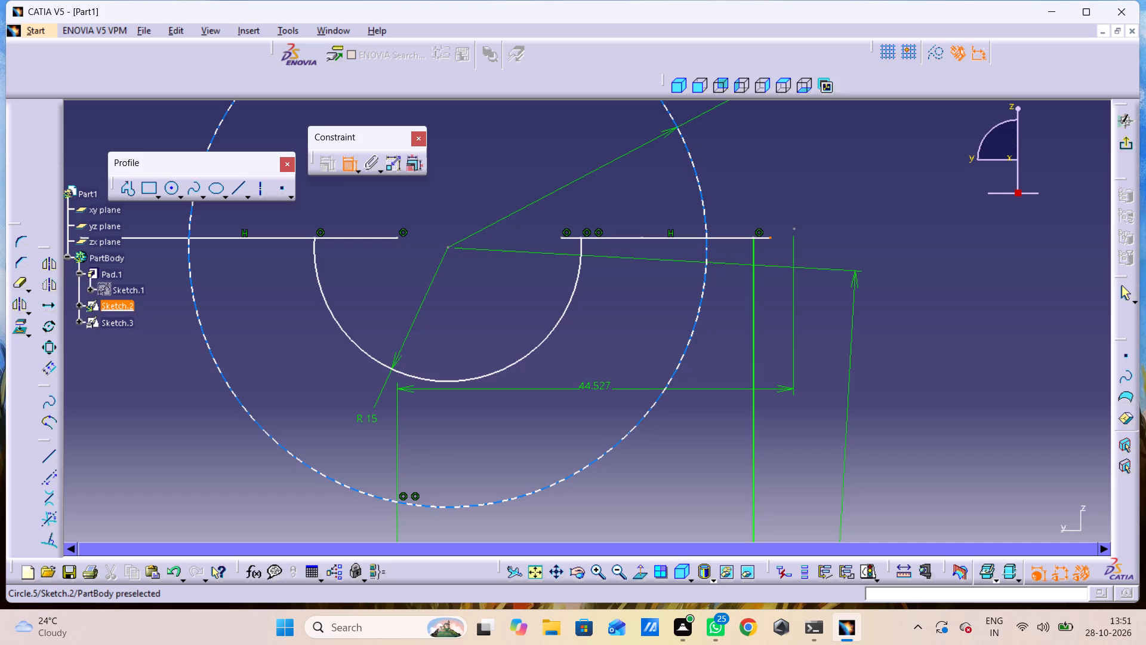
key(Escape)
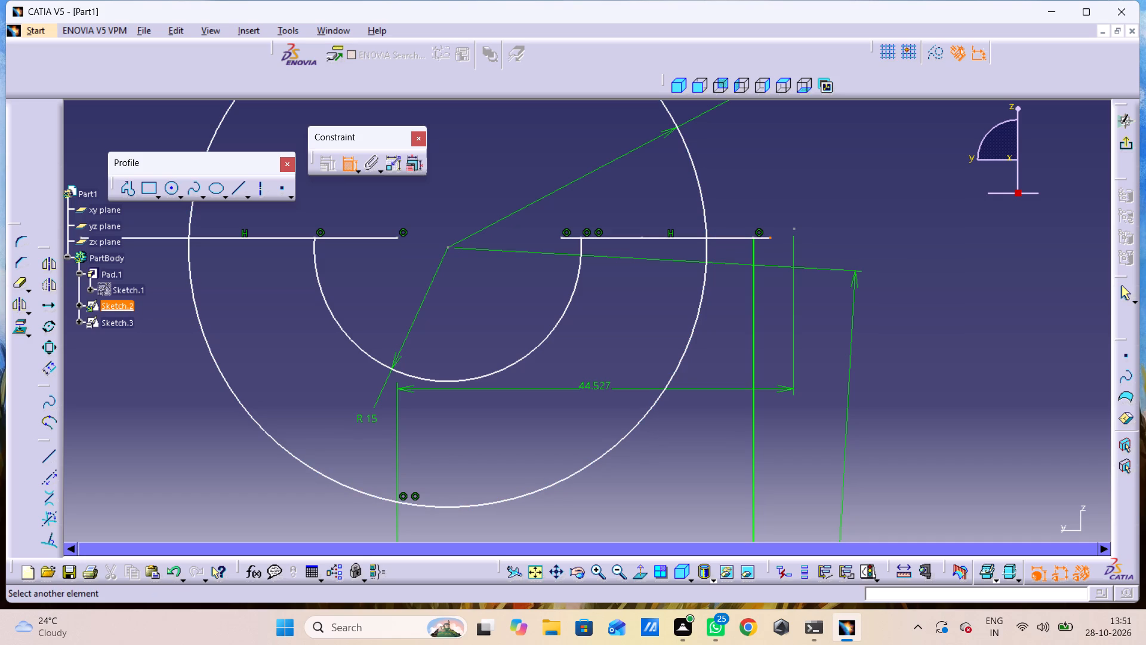
Quick Trim the part of the outer circle that lies above the two horizontal lines.
click(15, 288)
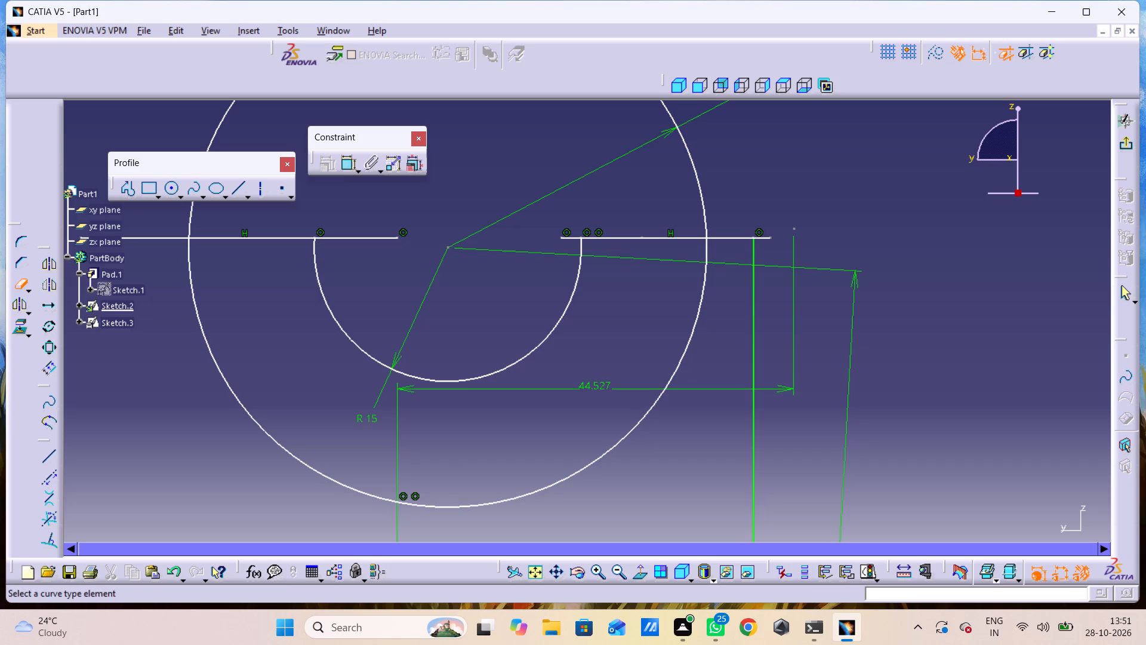
click(691, 173)
click(708, 169)
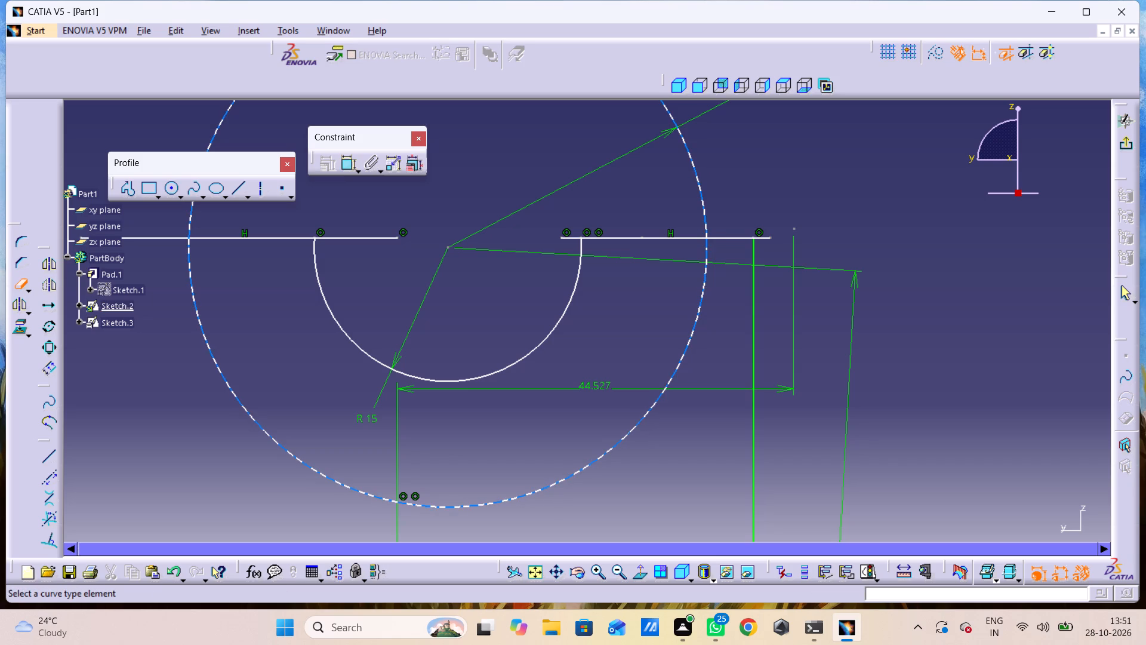
click(694, 178)
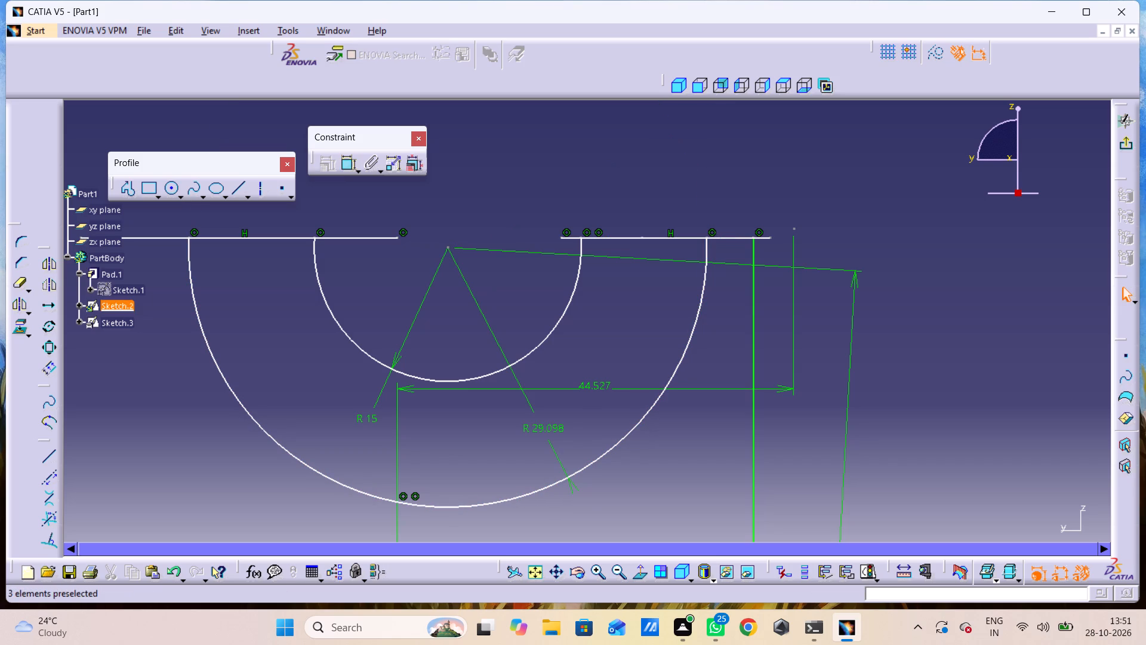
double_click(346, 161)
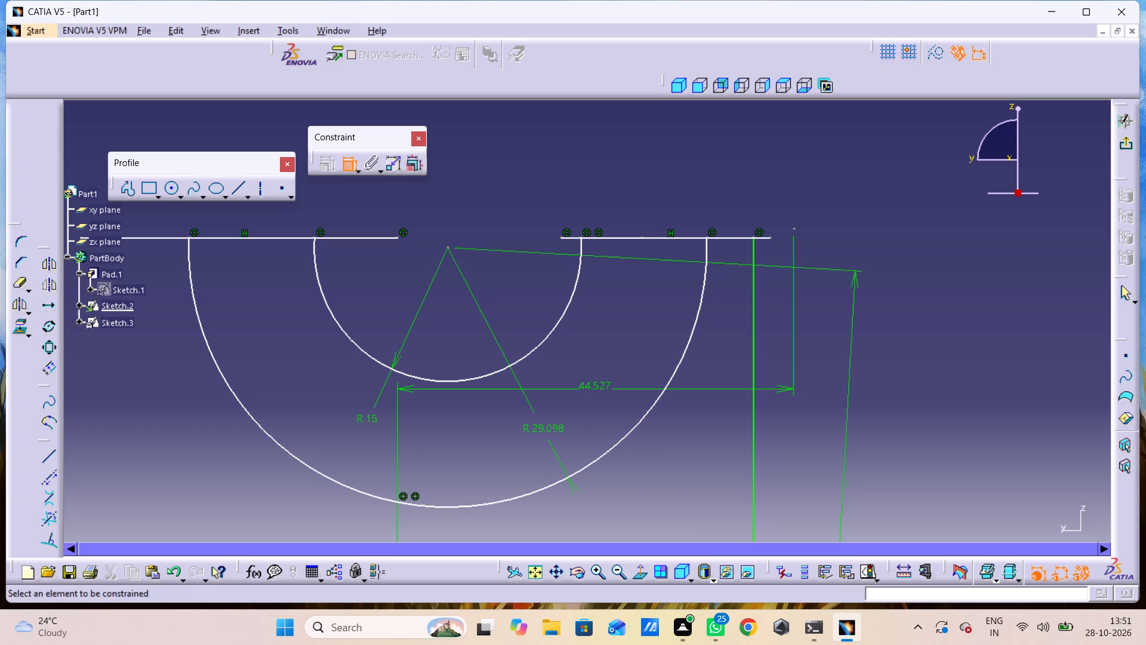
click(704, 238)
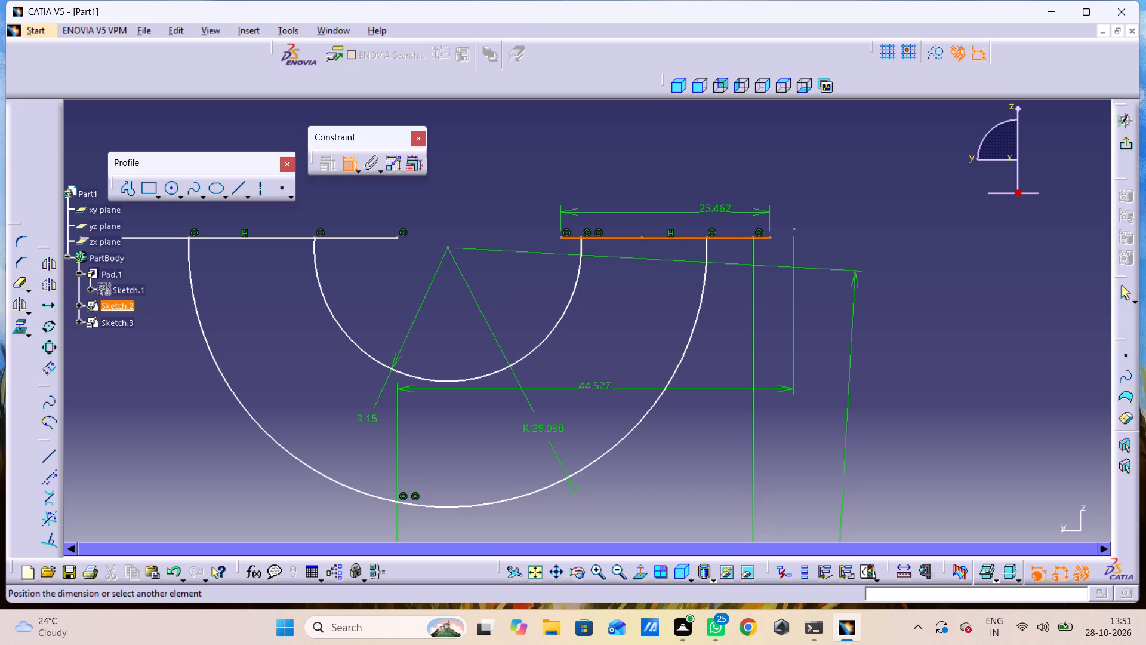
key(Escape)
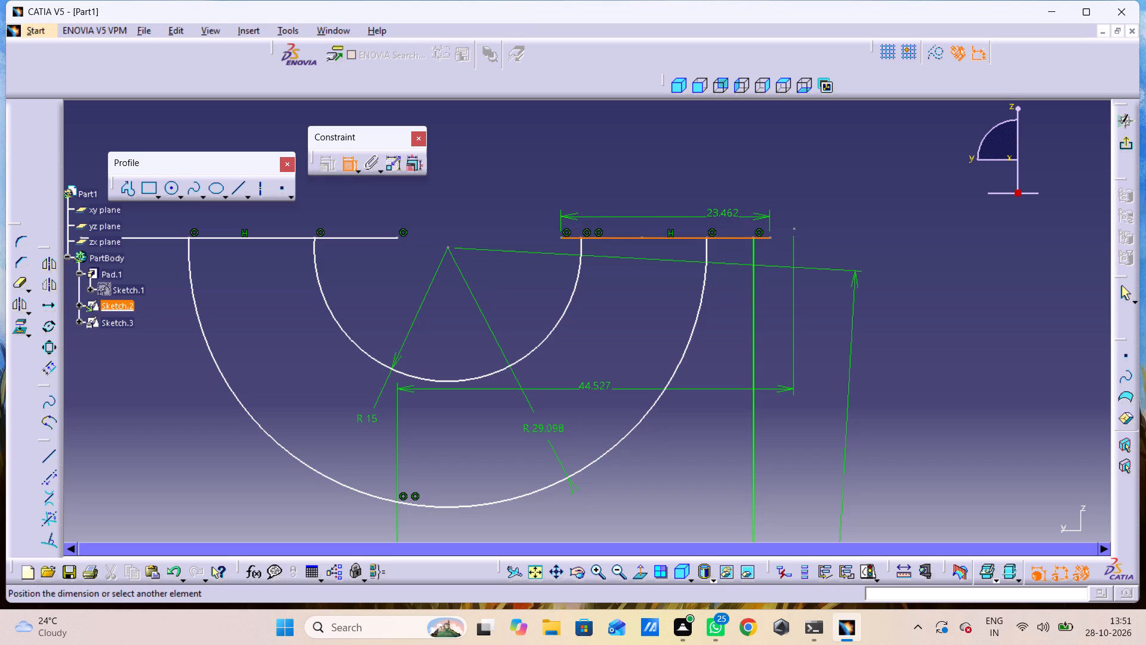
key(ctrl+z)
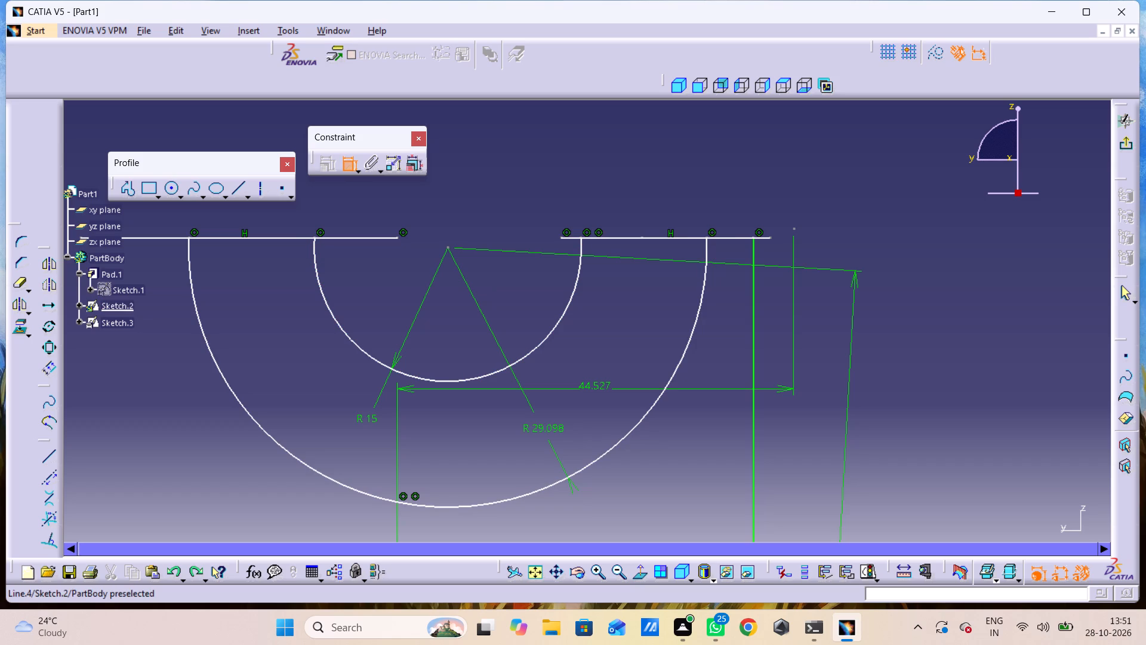
Make the right horizontal line's outer end coincident with the right end of the outer arc.
click(707, 238)
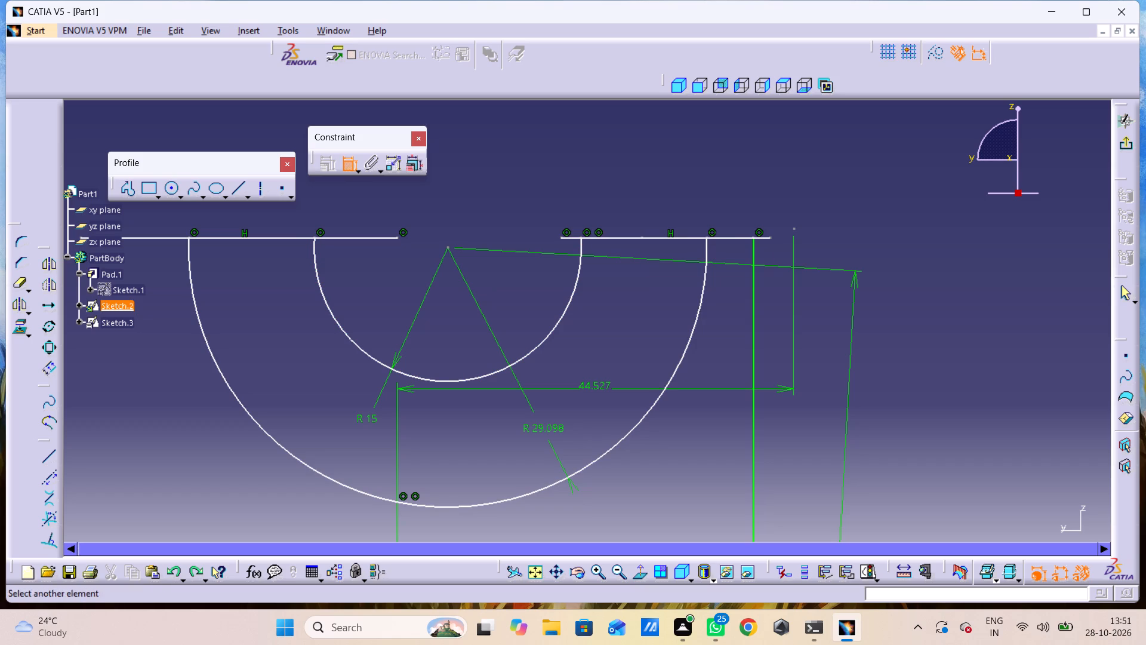
click(770, 236)
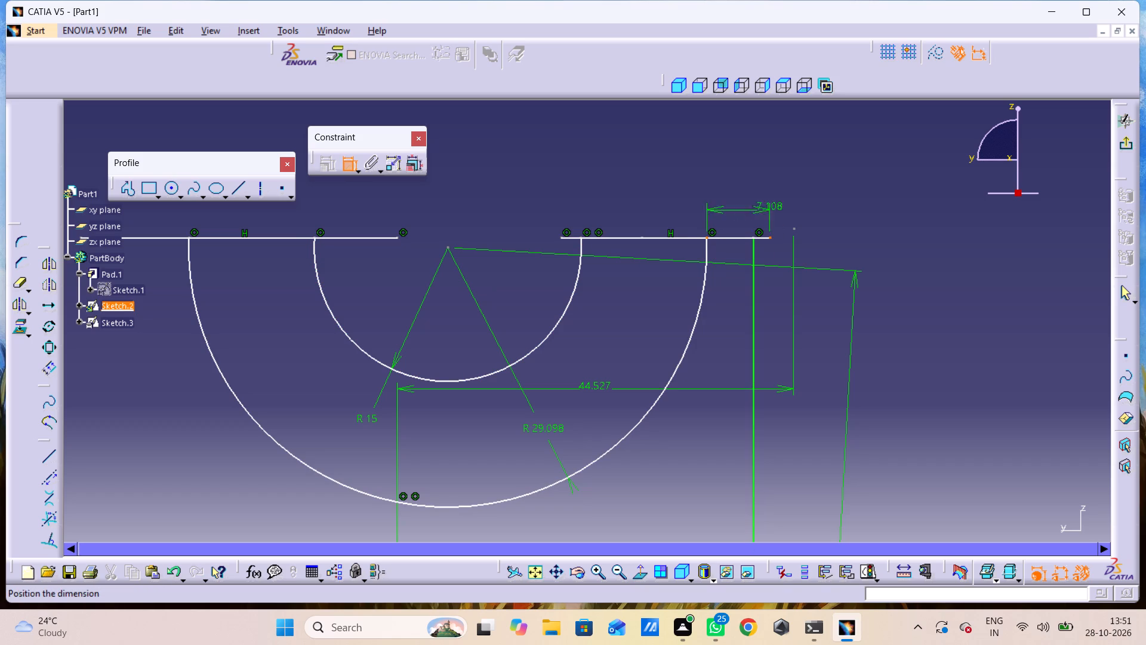
right_click(770, 178)
click(819, 280)
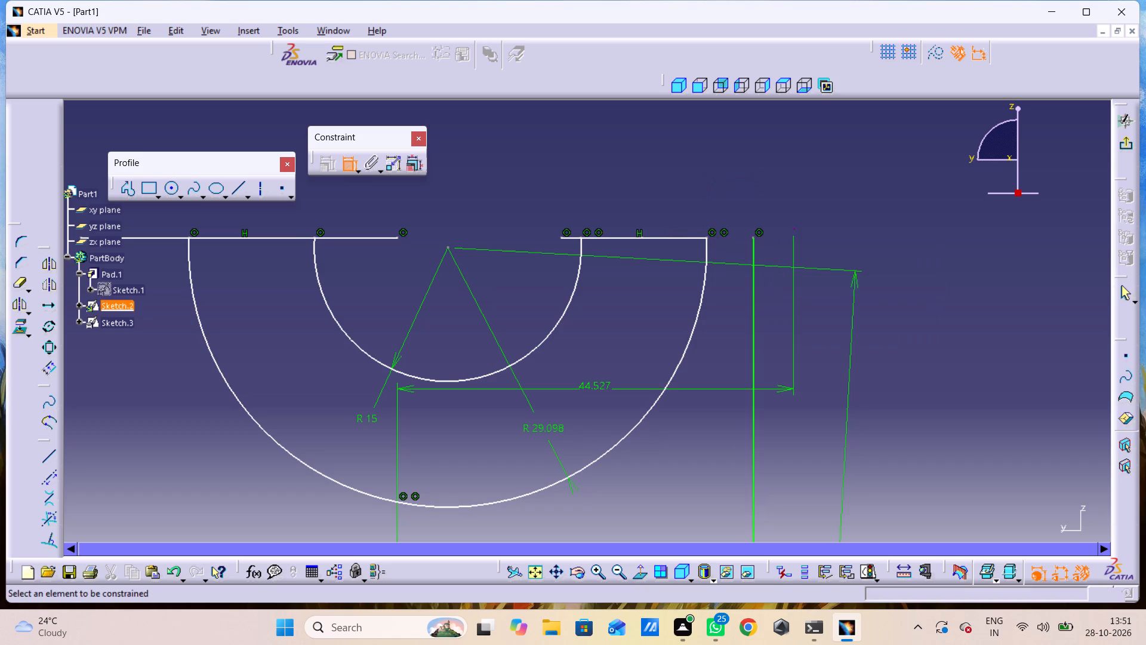
Make the right horizontal line's inner end coincident with the right end of the R15 arc.
click(583, 238)
click(562, 240)
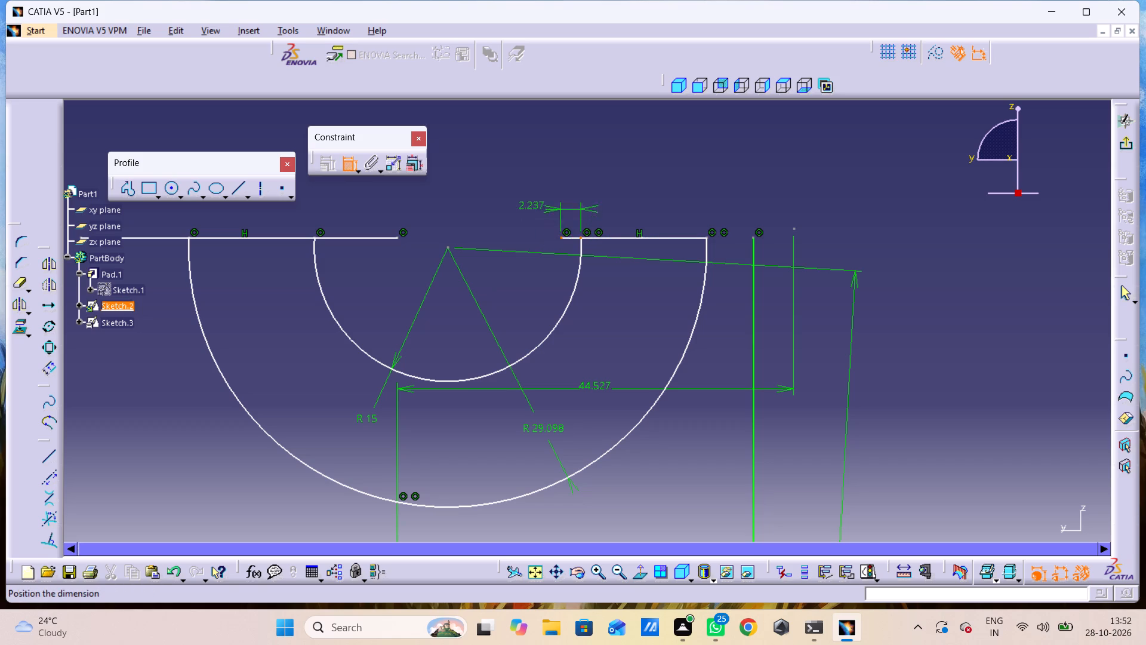
right_click(531, 187)
click(565, 287)
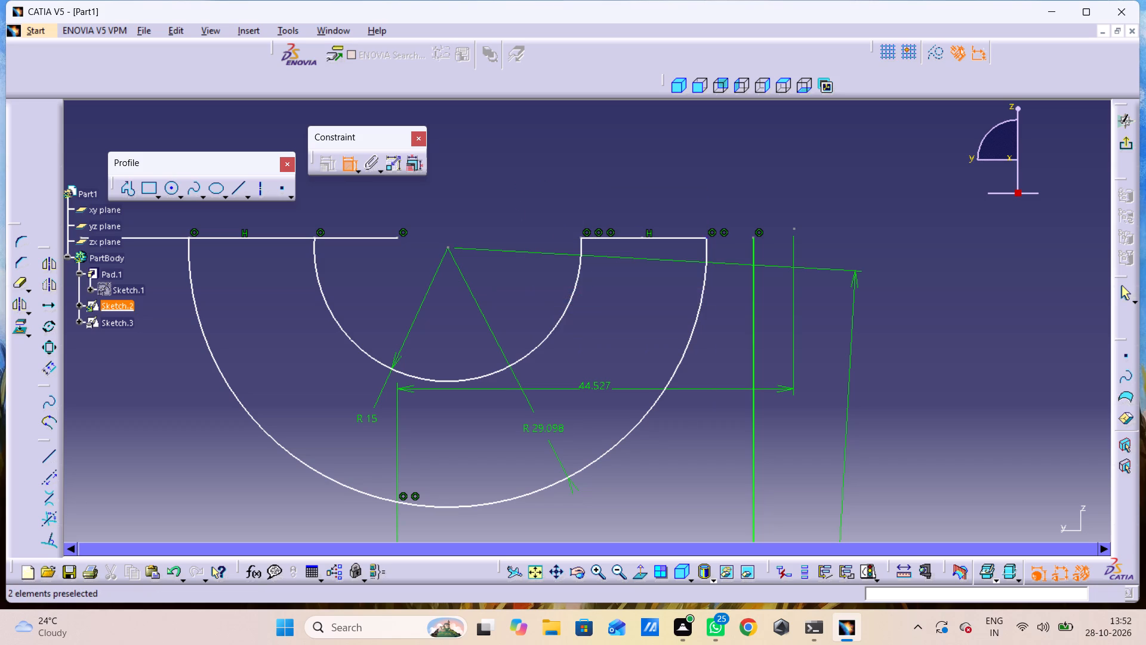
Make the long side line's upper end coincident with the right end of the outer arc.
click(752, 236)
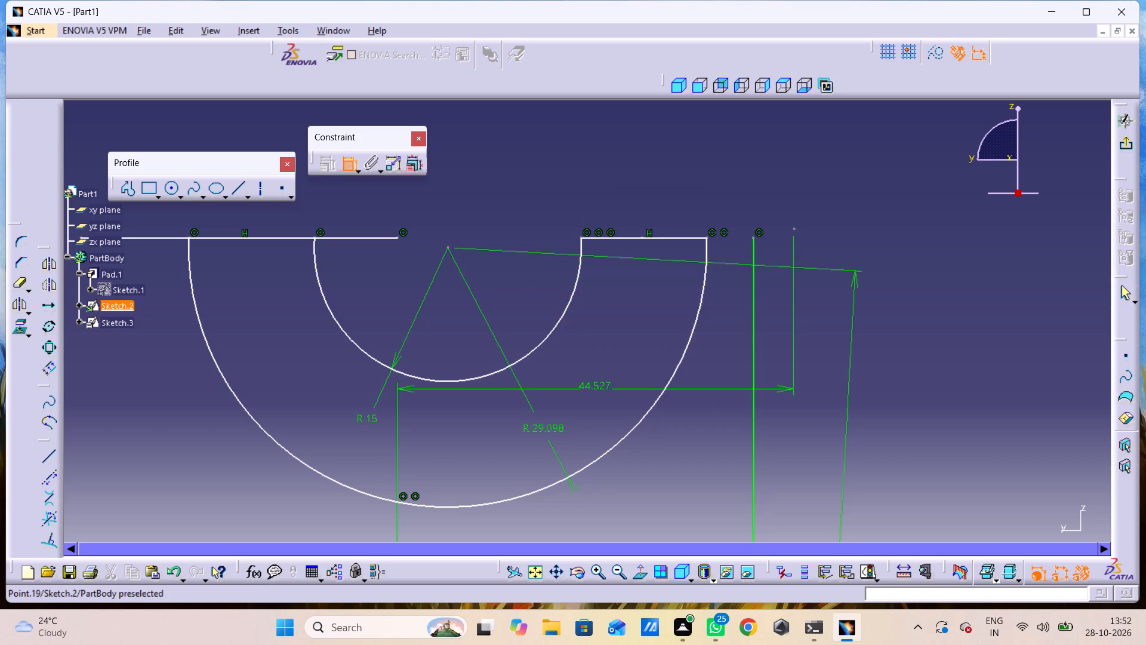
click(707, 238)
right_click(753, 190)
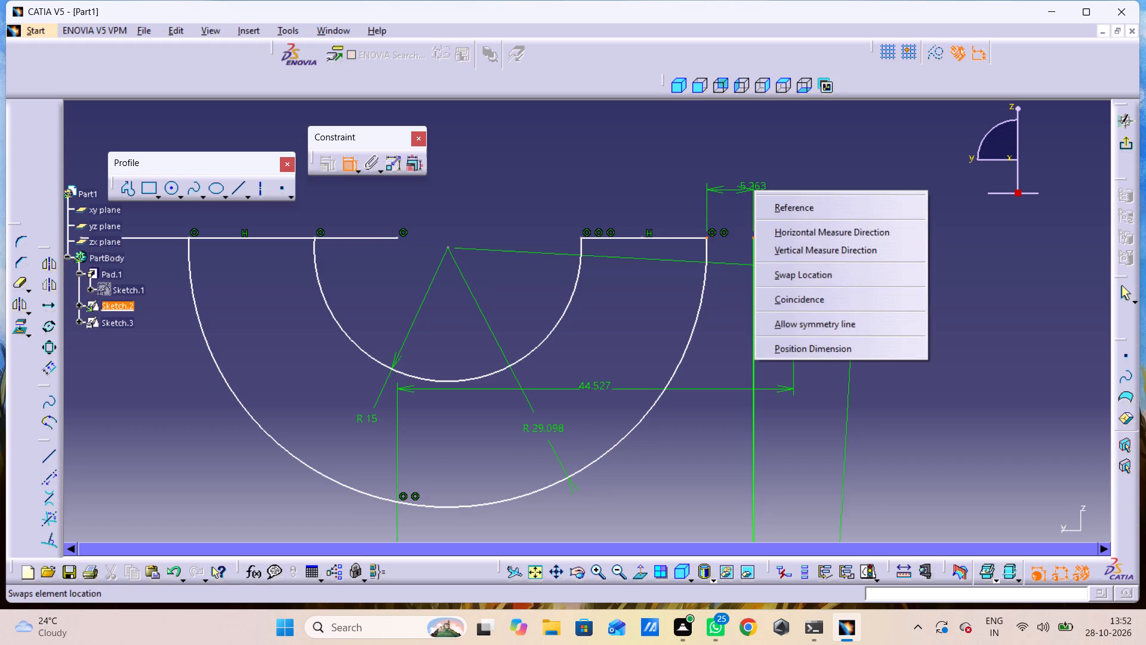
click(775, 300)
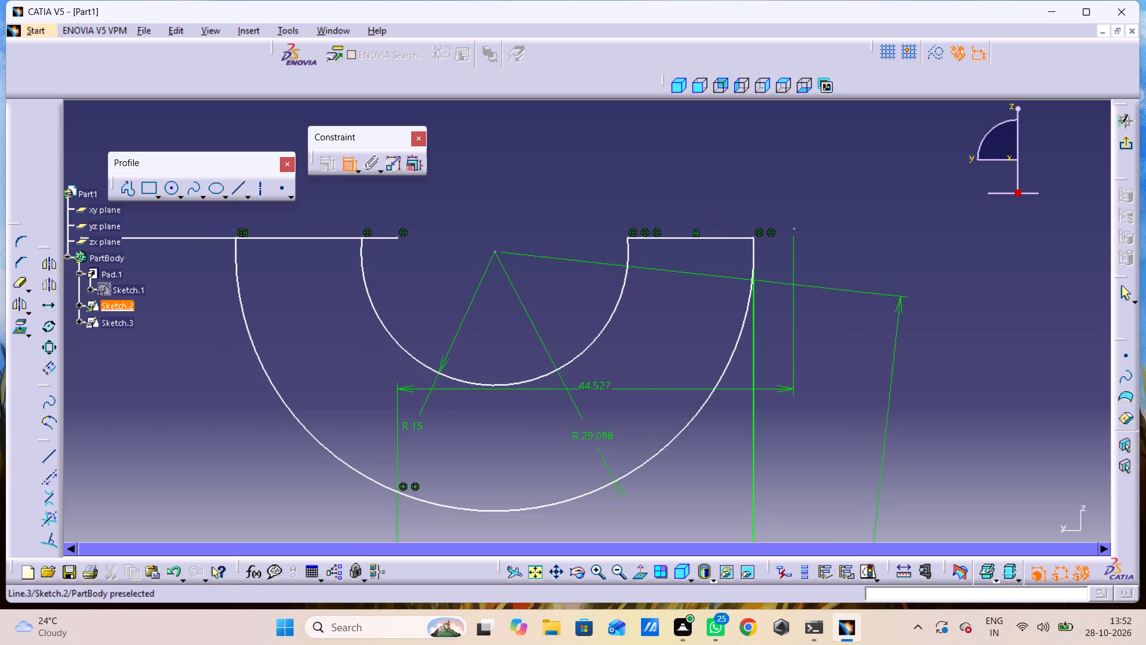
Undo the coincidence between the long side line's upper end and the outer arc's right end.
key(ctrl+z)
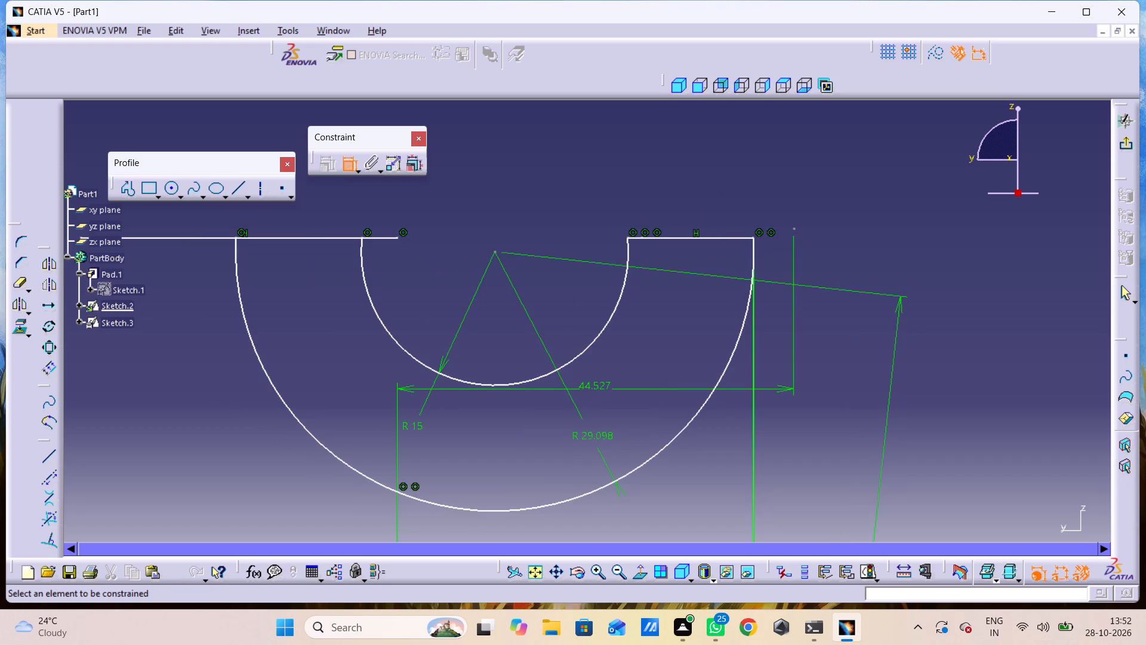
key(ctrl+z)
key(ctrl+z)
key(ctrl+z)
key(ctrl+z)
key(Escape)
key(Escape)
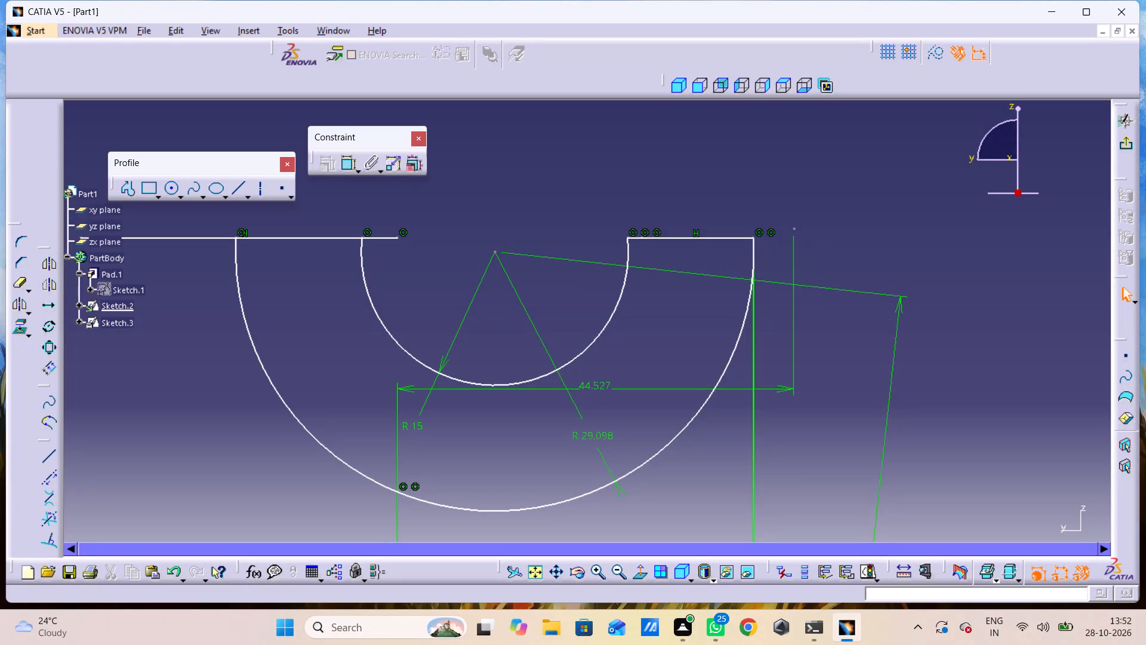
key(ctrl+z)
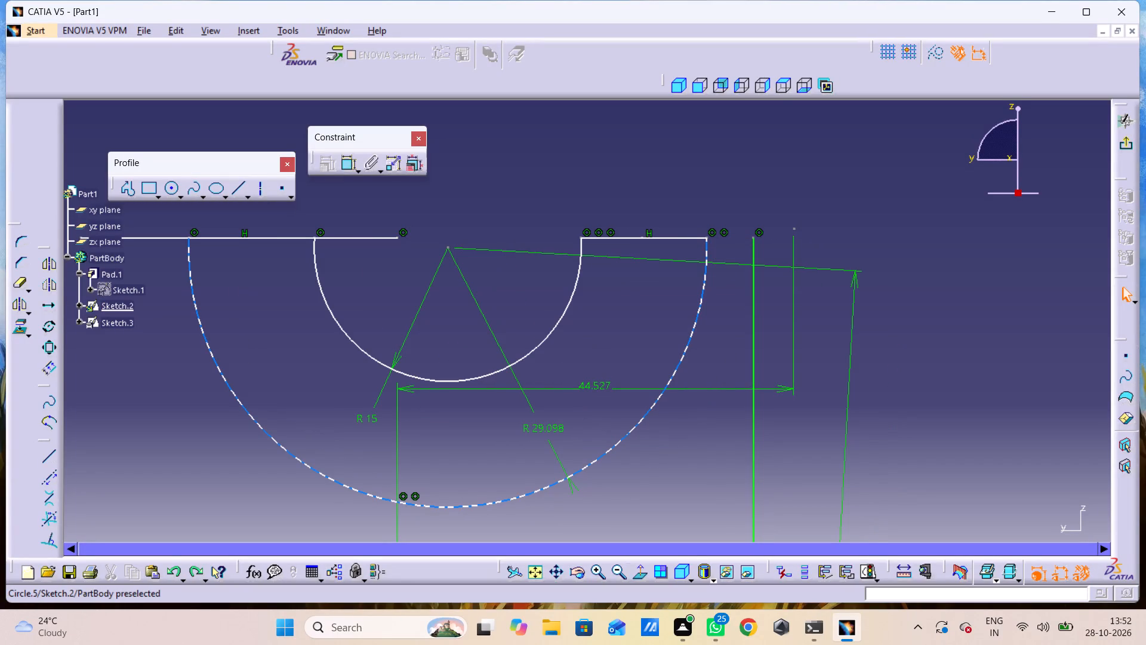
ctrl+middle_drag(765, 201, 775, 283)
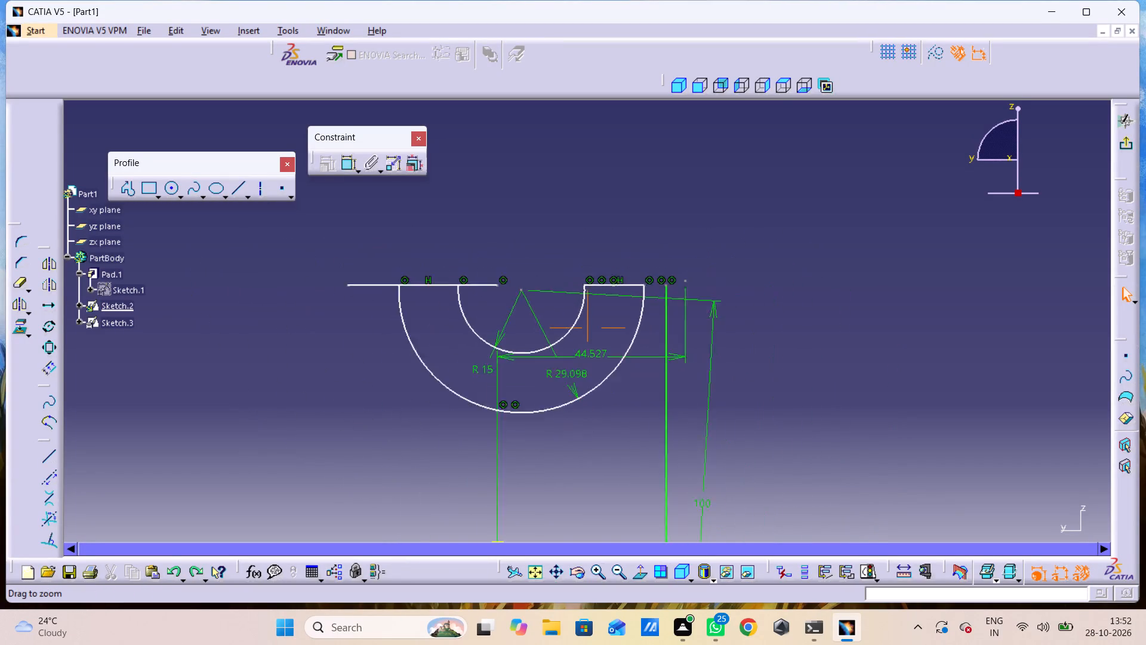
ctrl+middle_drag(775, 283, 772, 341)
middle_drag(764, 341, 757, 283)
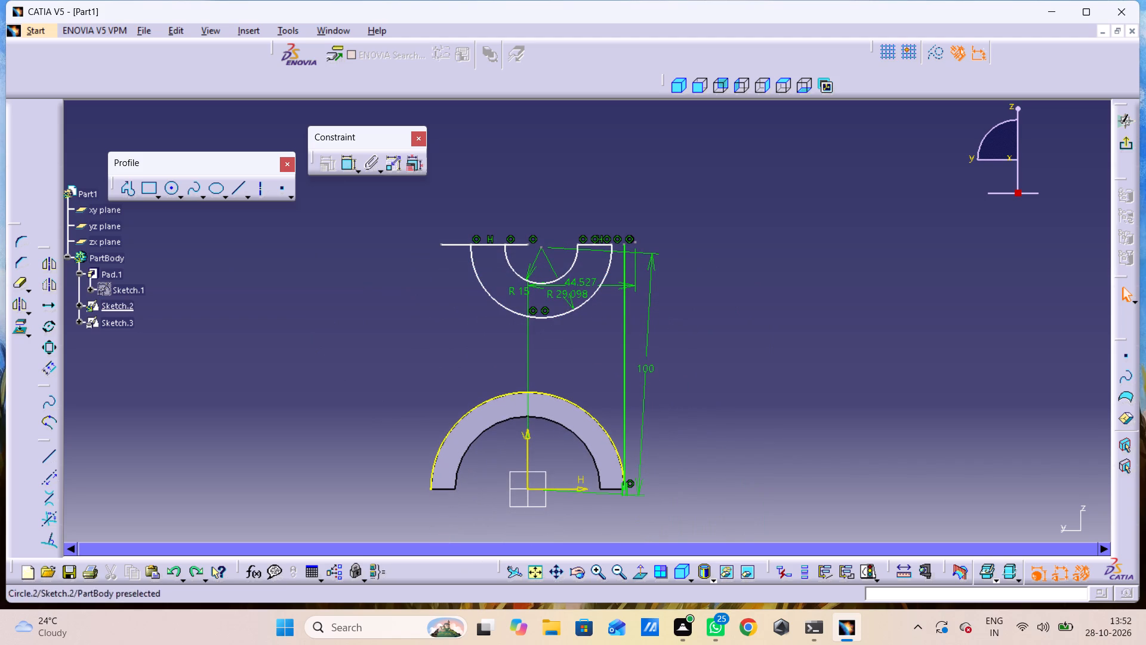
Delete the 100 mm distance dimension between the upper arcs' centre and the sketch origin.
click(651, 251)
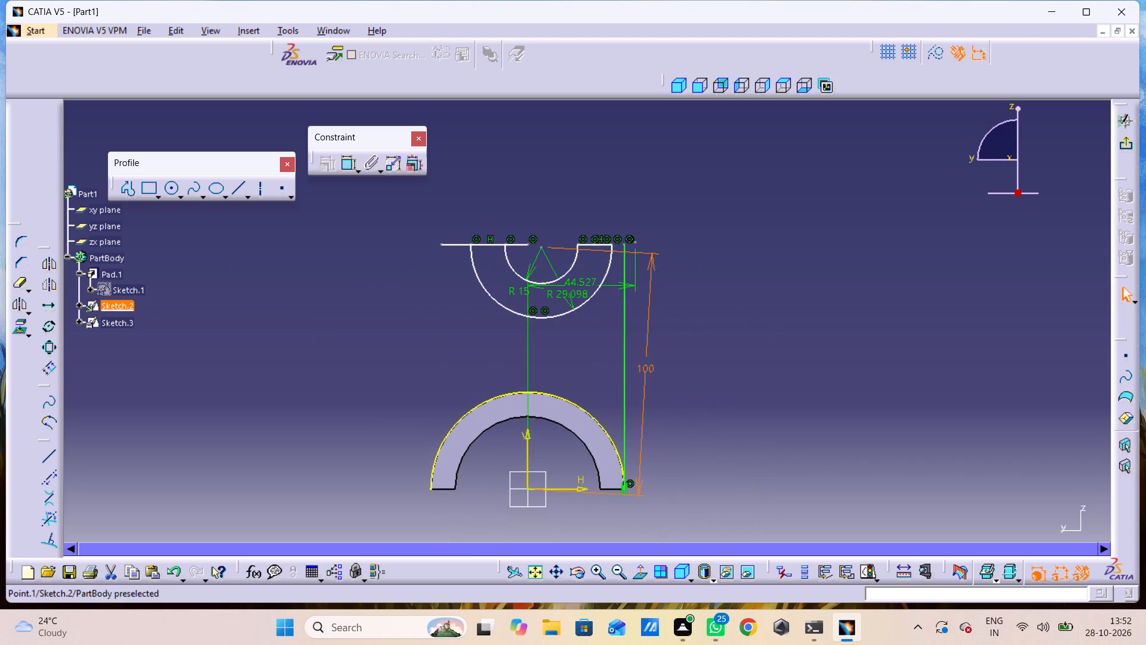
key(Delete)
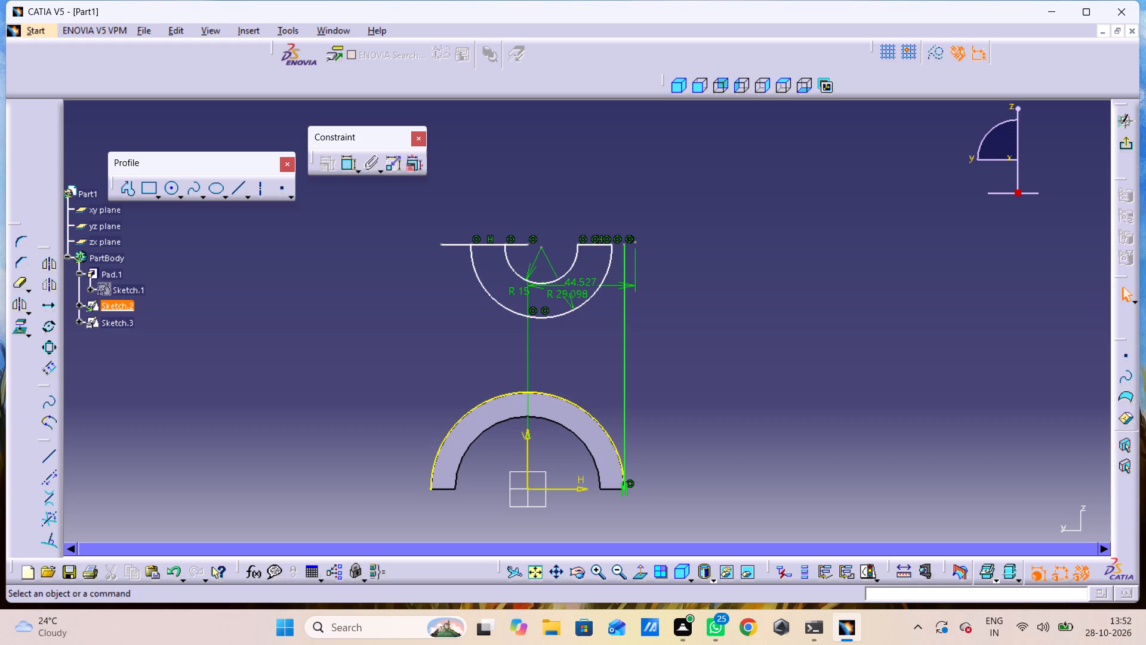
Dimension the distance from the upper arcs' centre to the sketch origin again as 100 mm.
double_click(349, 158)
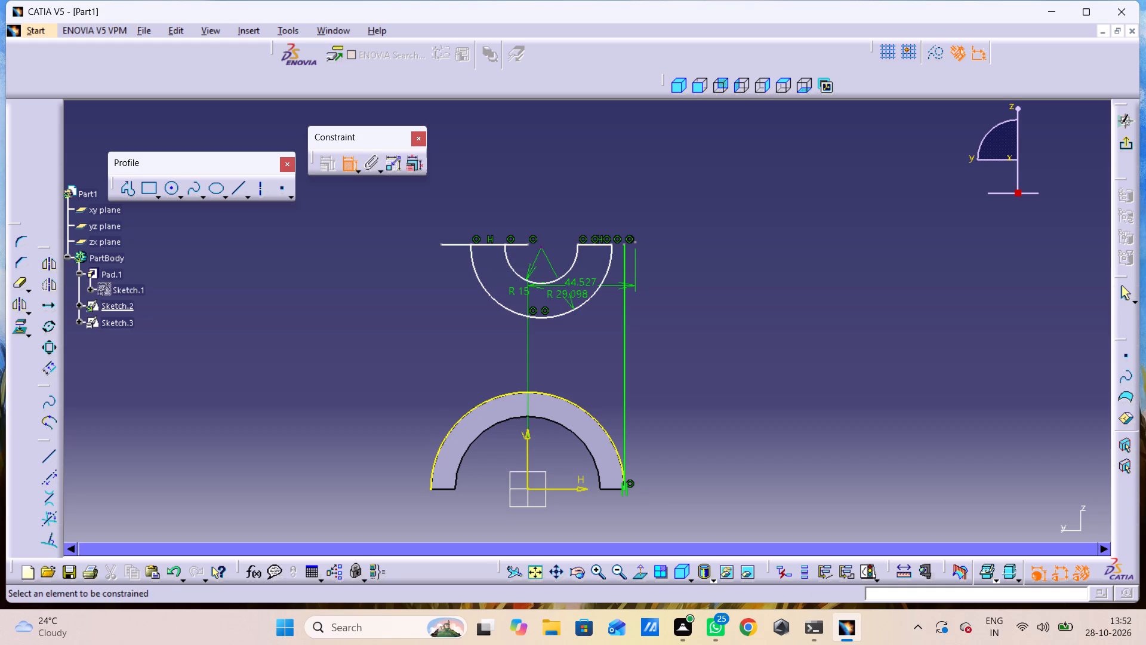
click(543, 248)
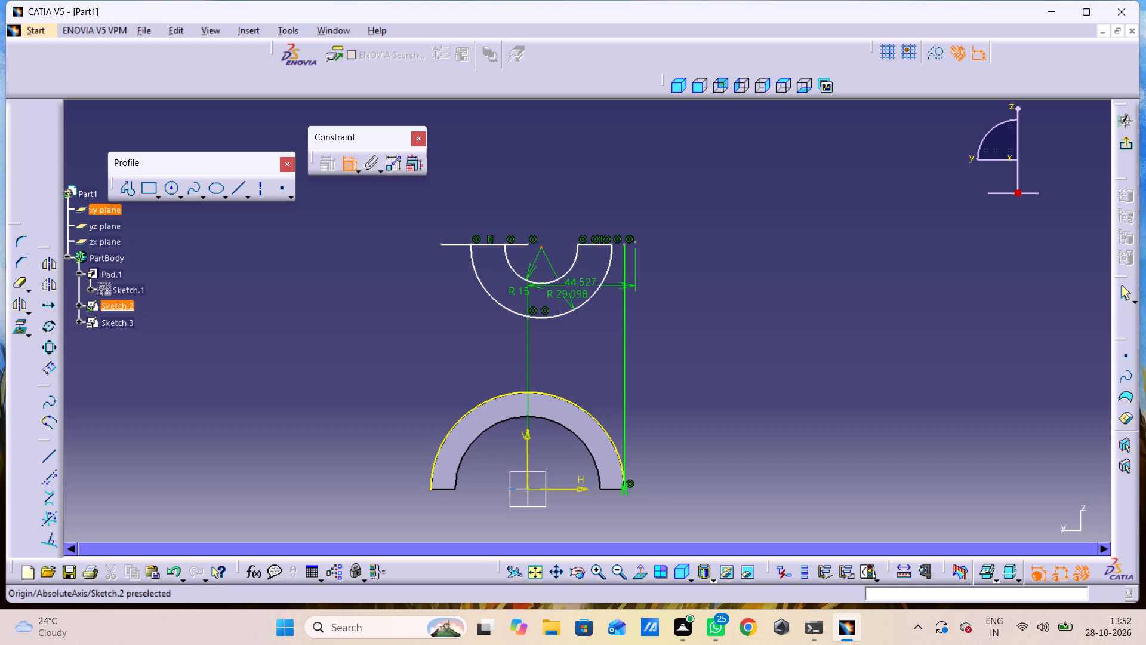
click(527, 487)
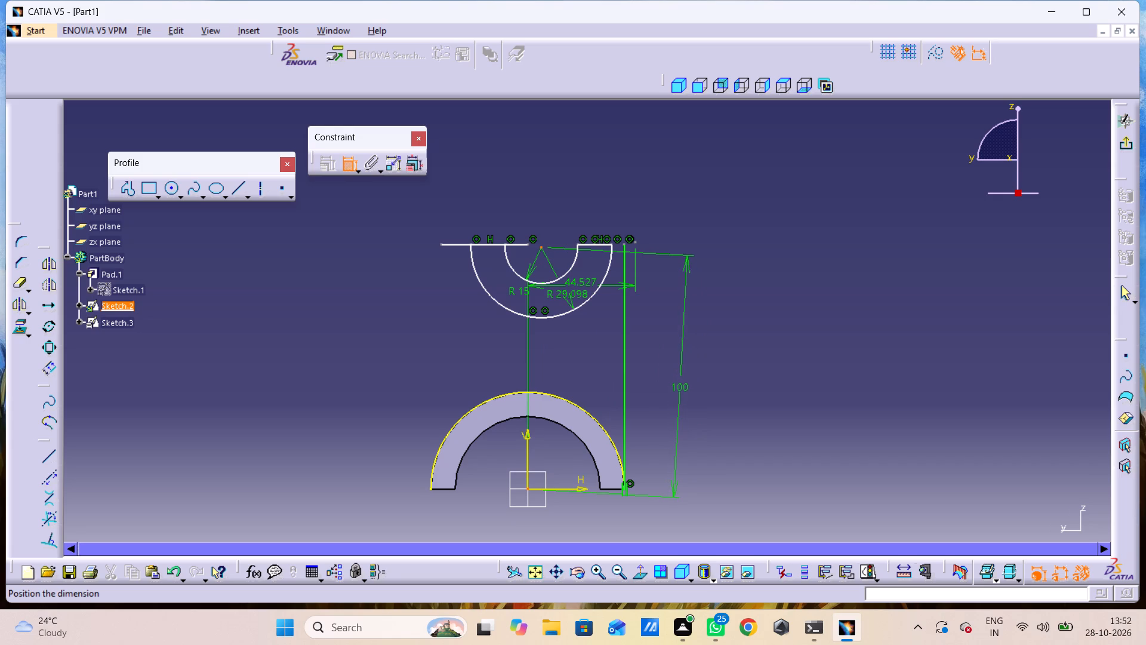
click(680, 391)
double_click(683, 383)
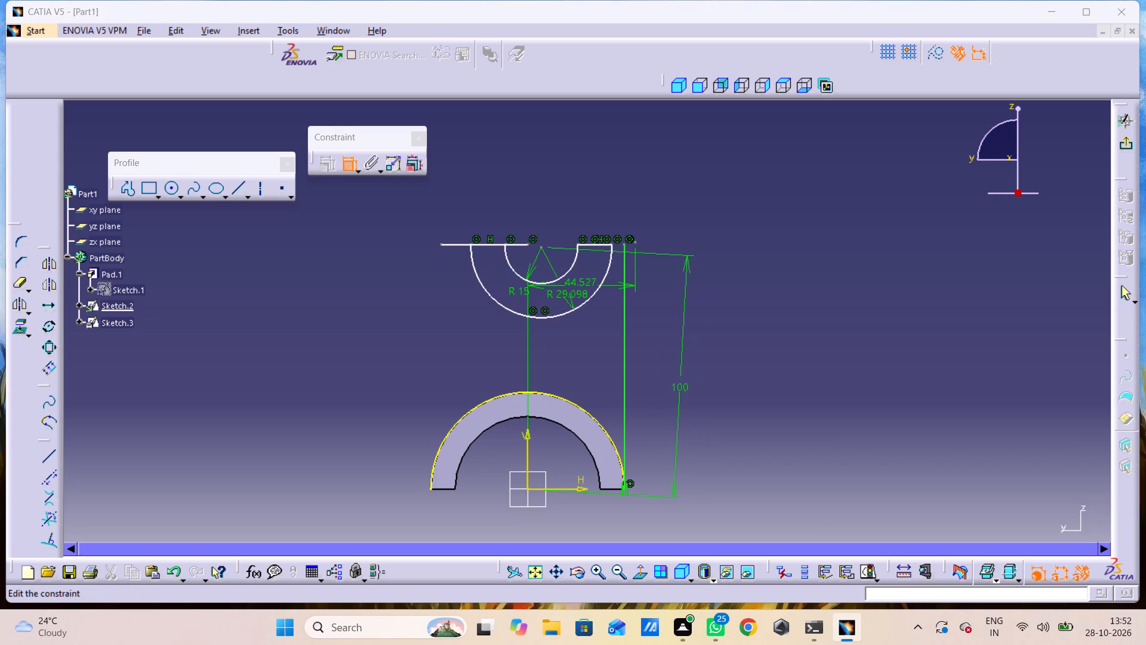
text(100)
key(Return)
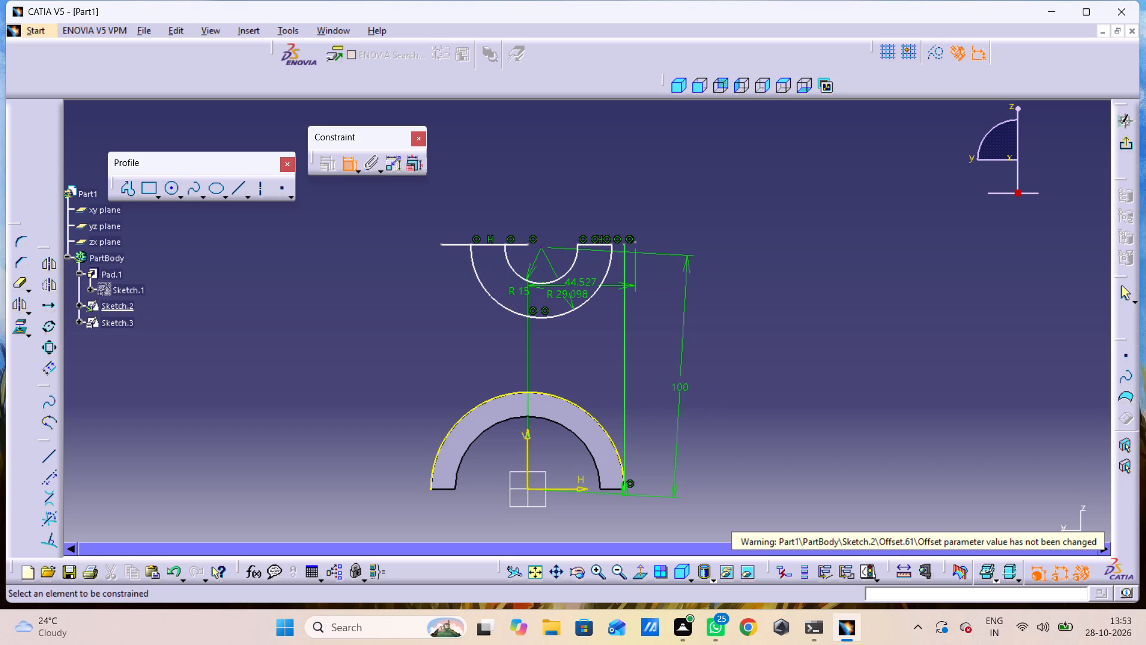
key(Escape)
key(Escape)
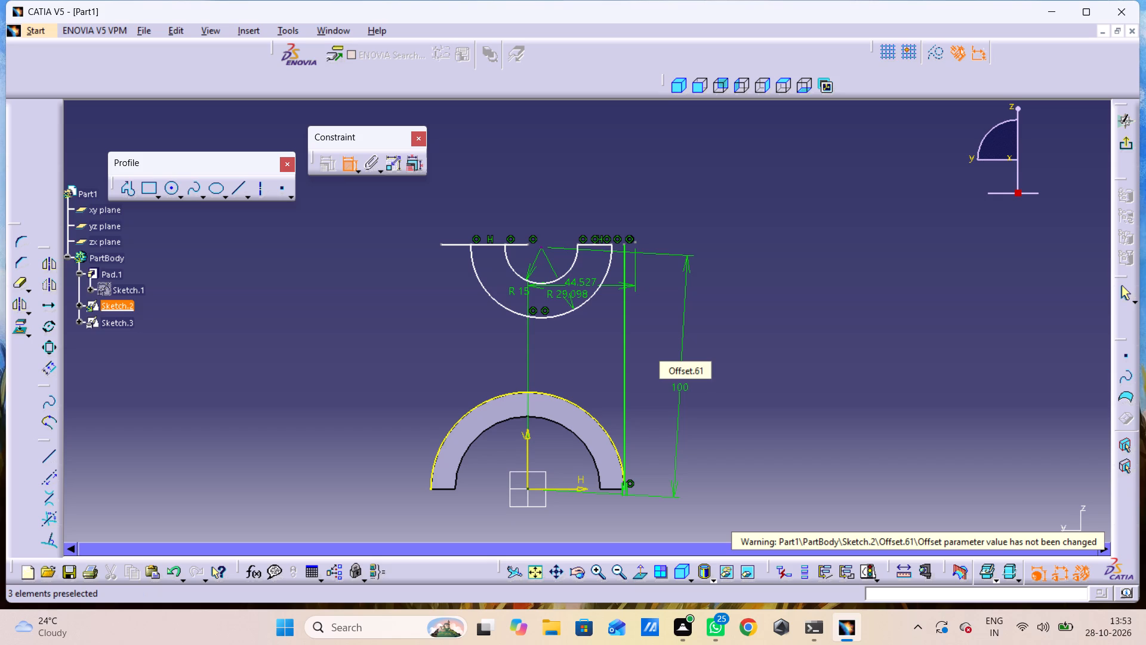
Roll back the Sketch.2 edits to the two full concentric R15 and R25 circles, keeping Sketch.3 and Sketch.2 open for editing.
key(ctrl+z)
key(ctrl+z)
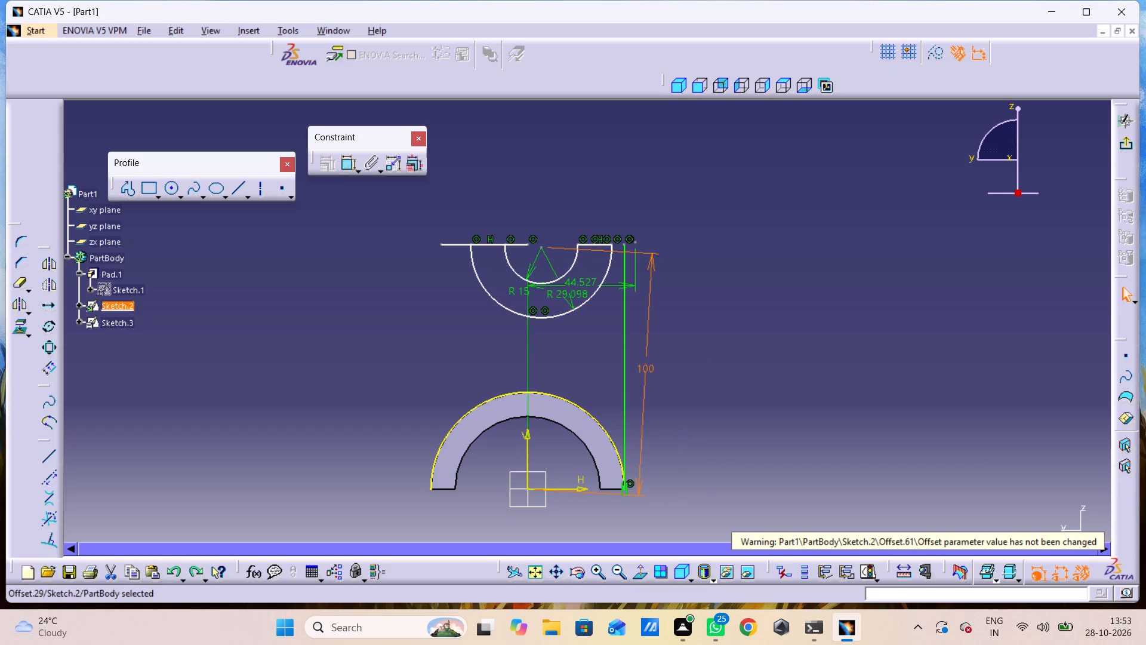
key(ctrl+z)
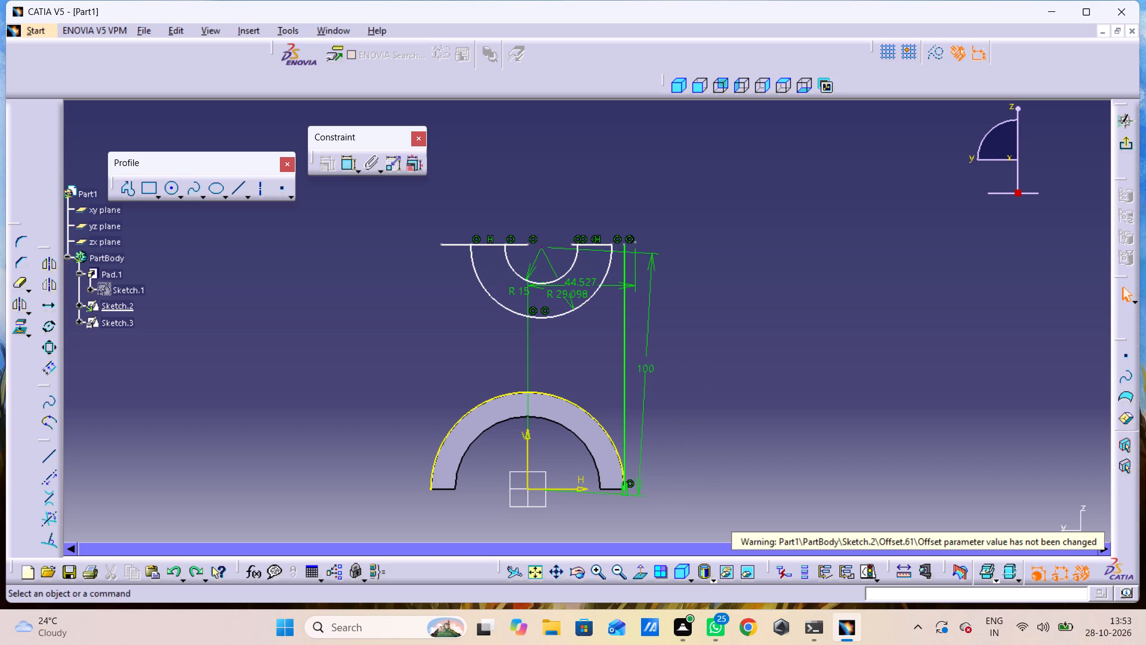
key(ctrl+z)
key(ctrl+z)
key(ctrl+z)
key(ctrl+z)
key(ctrl+z)
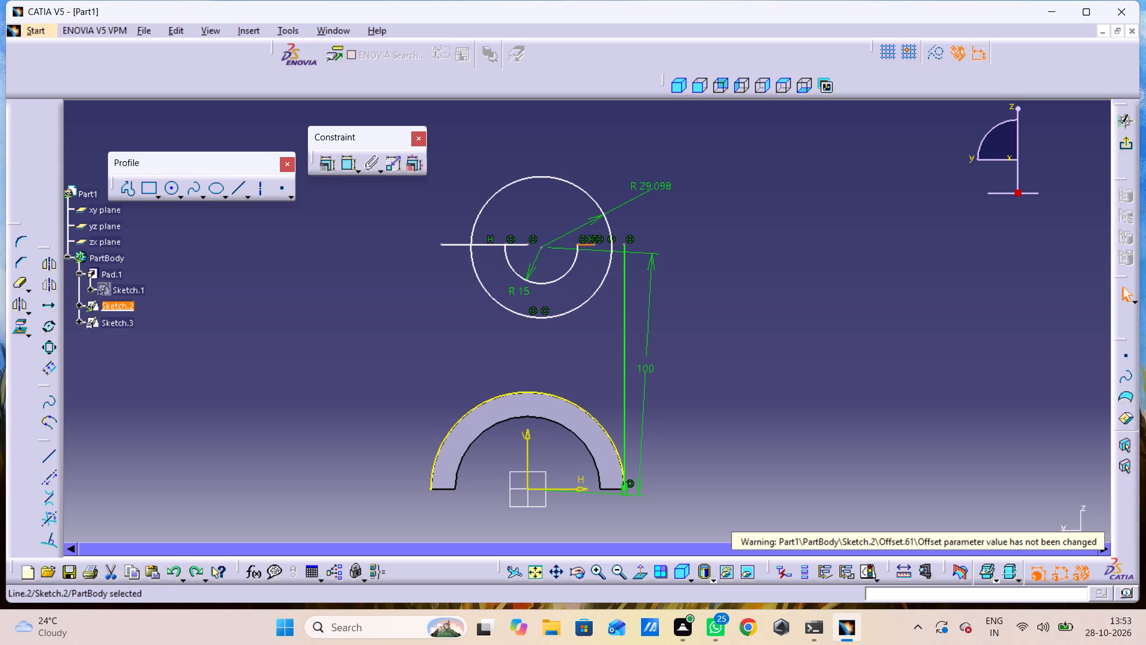
key(ctrl+z)
key(ctrl+z)
key(ctrl+z)
key(ctrl+z)
key(ctrl+z)
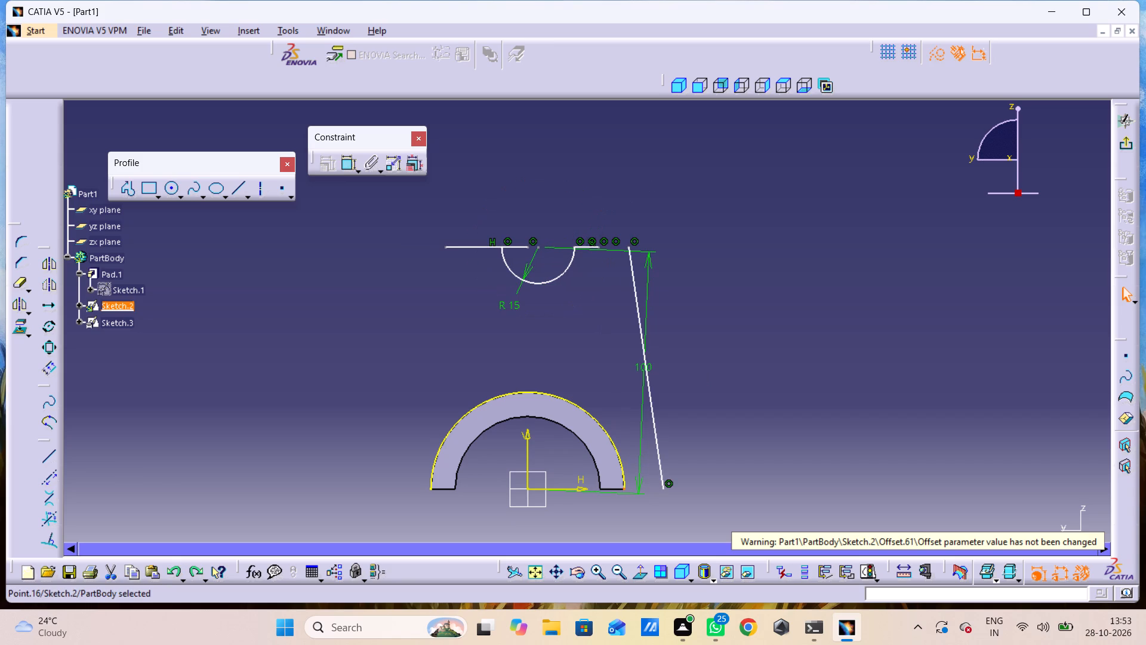
key(ctrl+z)
key(ctrl+z)
key(ctrl+z)
key(ctrl+z)
key(ctrl+z)
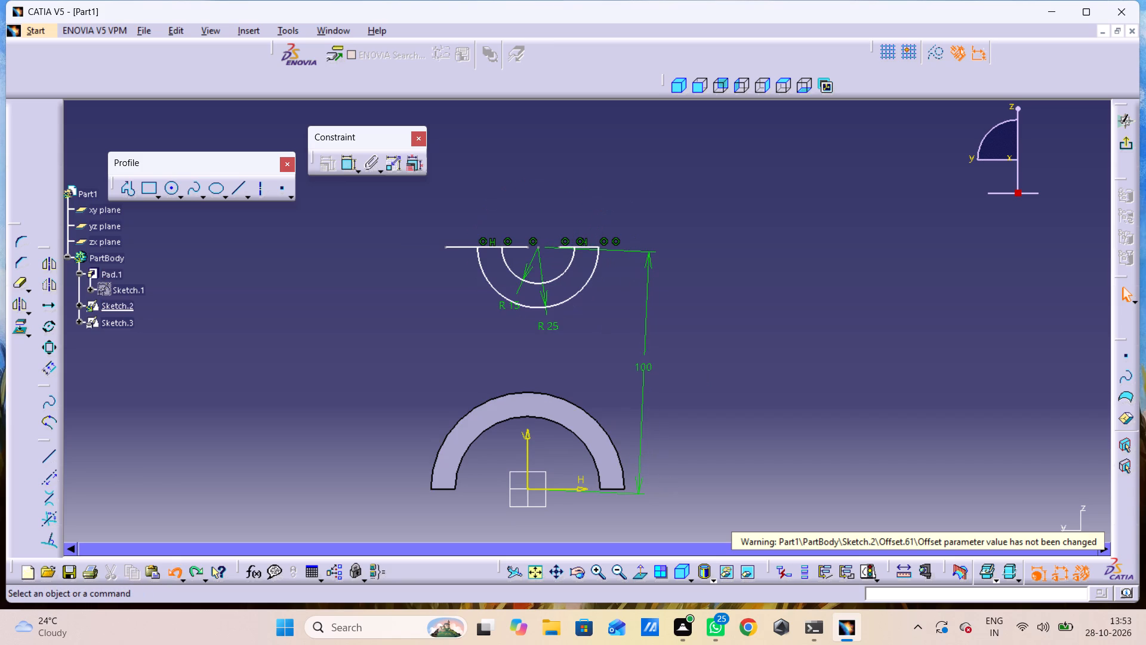
key(ctrl+z)
key(ctrl+z)
key(ctrl+z)
key(ctrl+z)
key(ctrl+z)
key(ctrl+z)
key(ctrl+z)
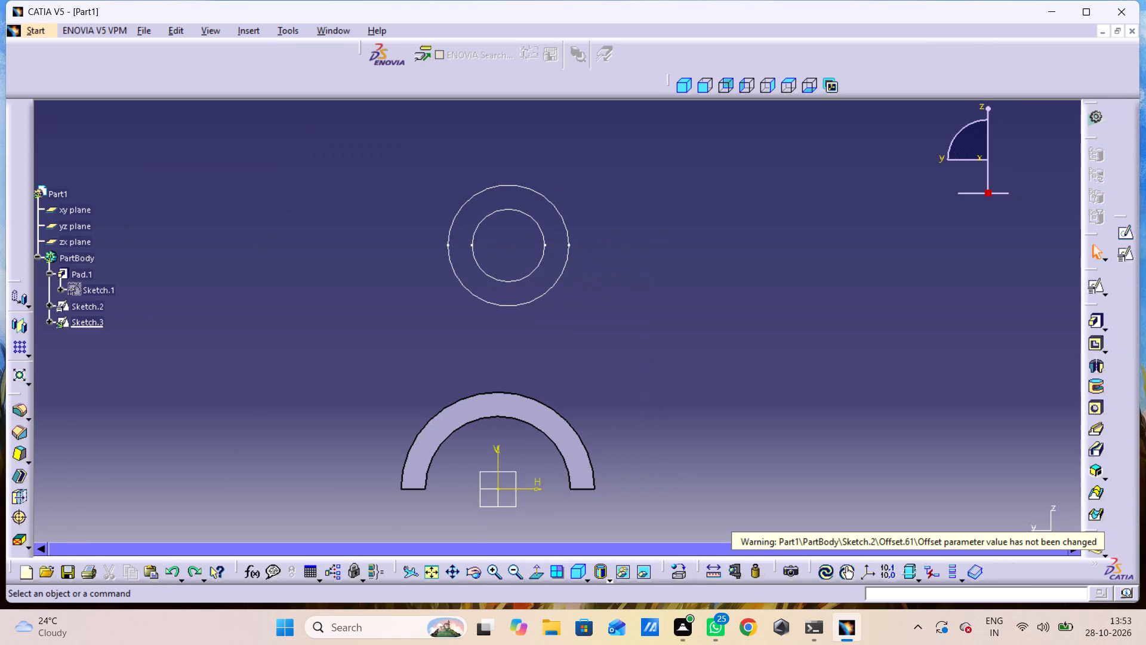
key(ctrl+z)
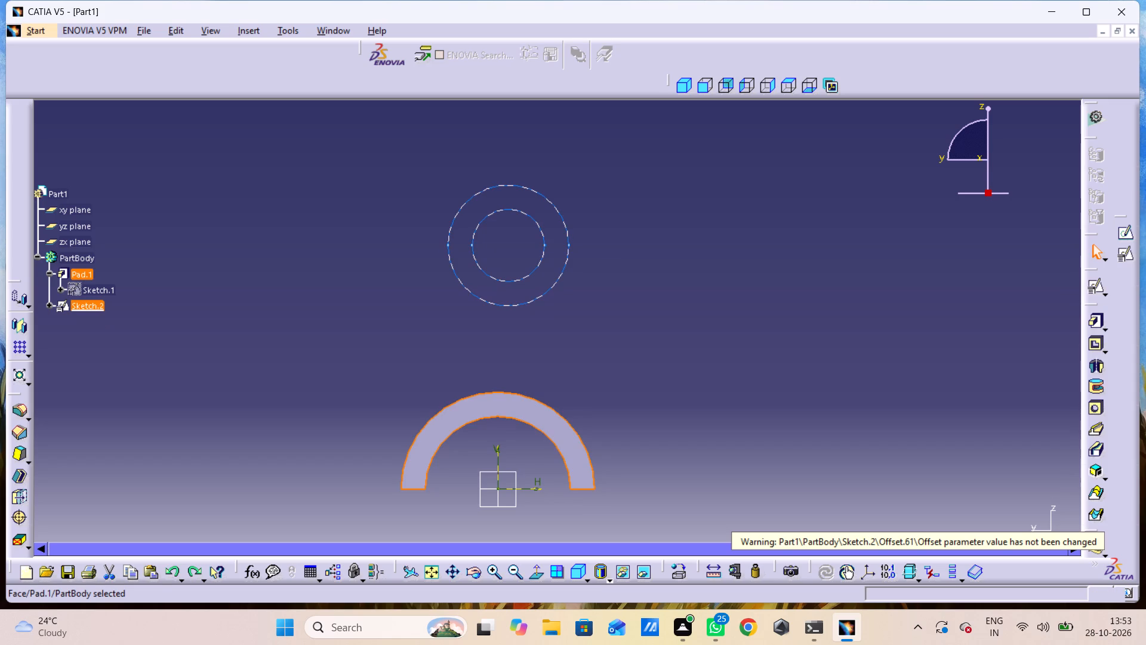
key(ctrl+y)
key(ctrl+y)
key(ctrl+y)
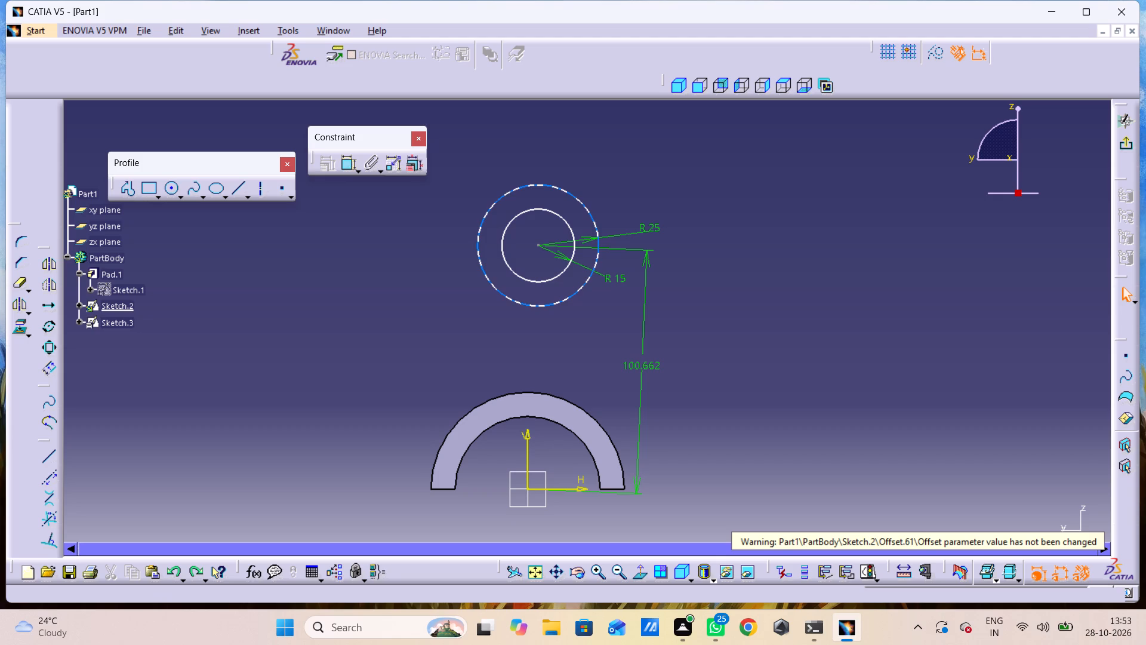
click(666, 198)
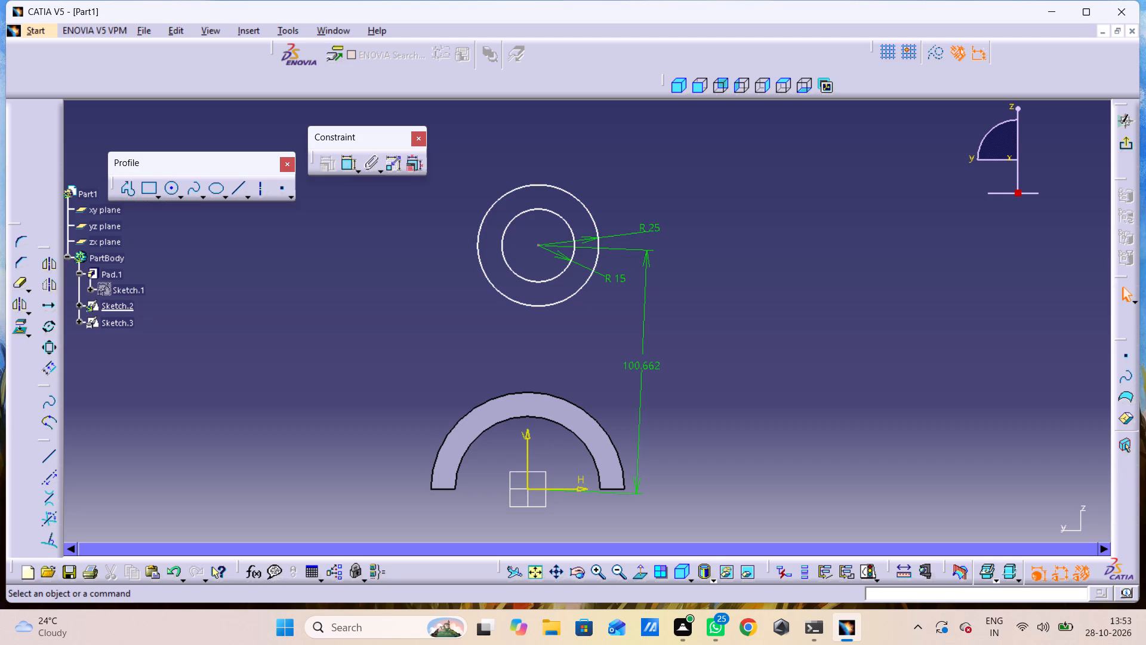
Delete both concentric circles and their dimensions from Sketch.2.
drag(719, 190, 526, 354)
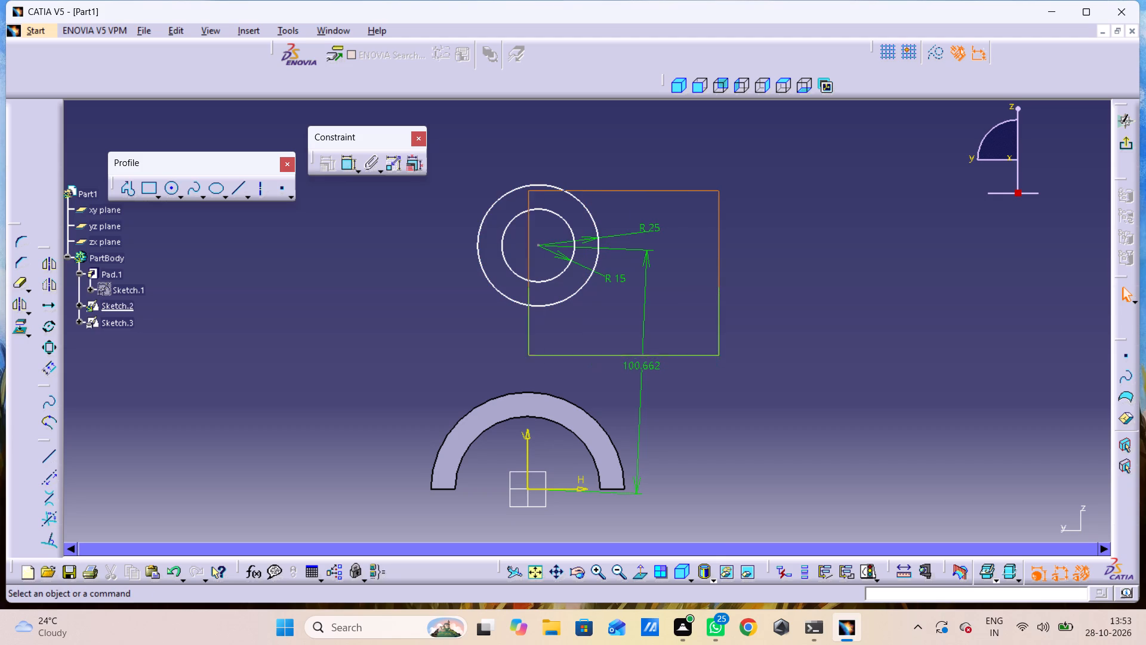
drag(526, 354, 451, 348)
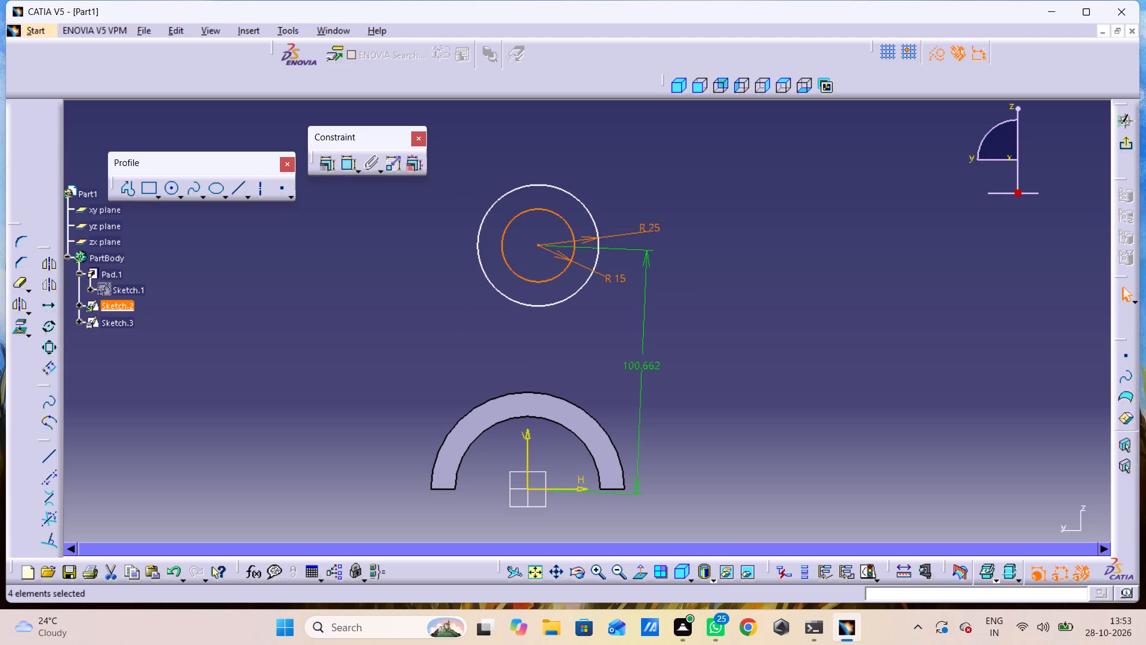
key(Delete)
drag(652, 210, 515, 362)
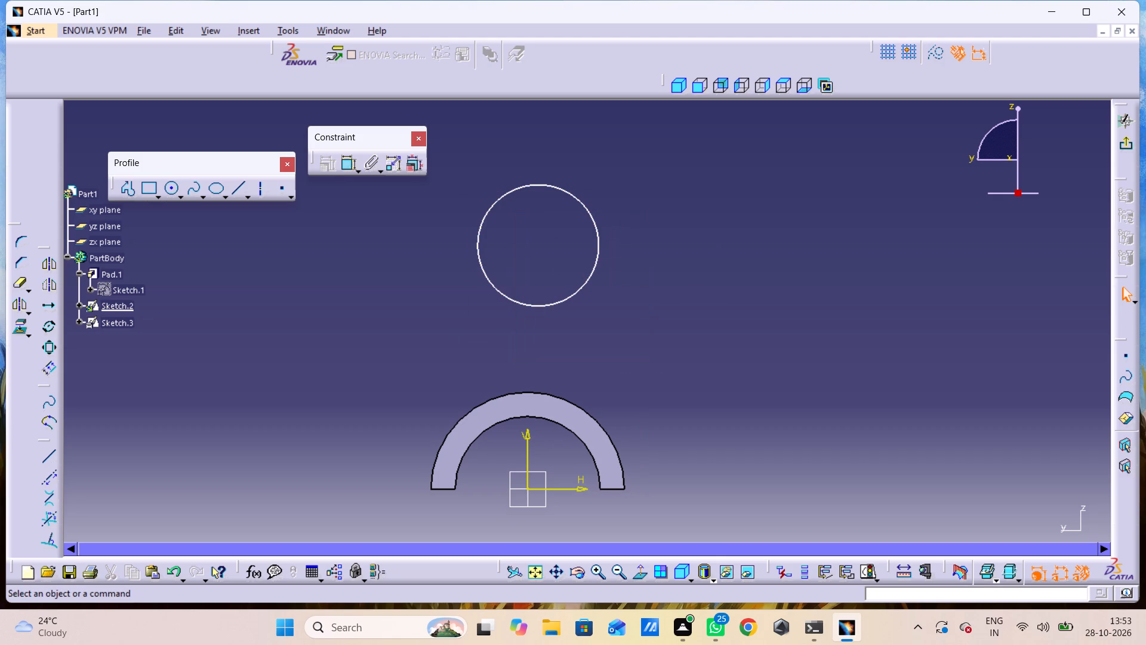
drag(663, 170, 470, 376)
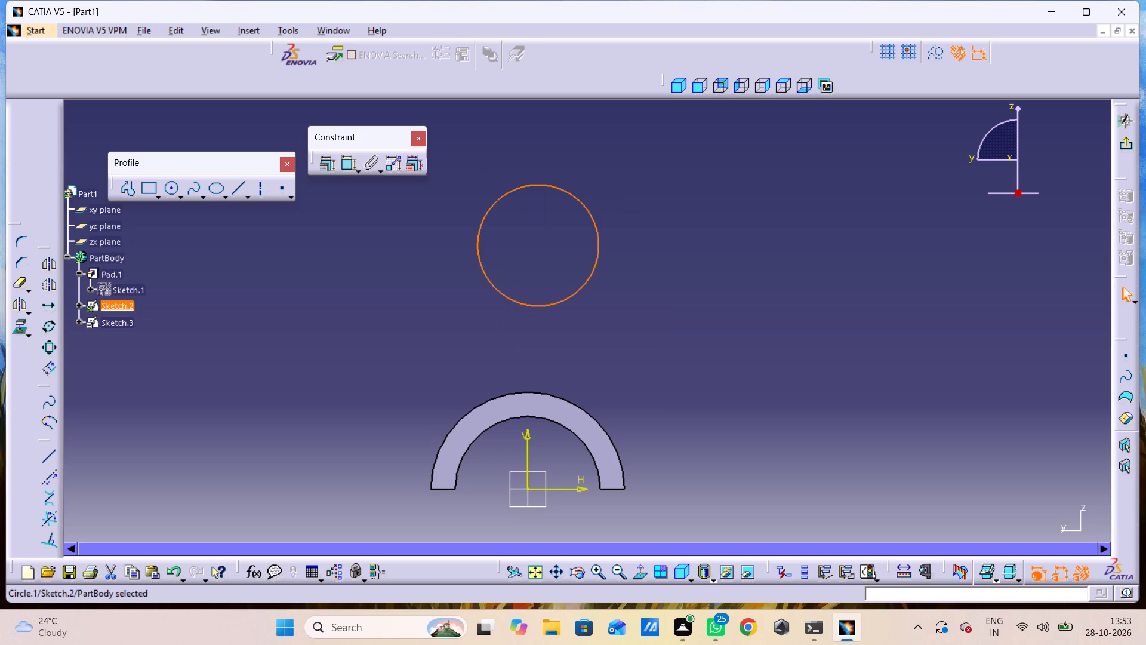
key(Delete)
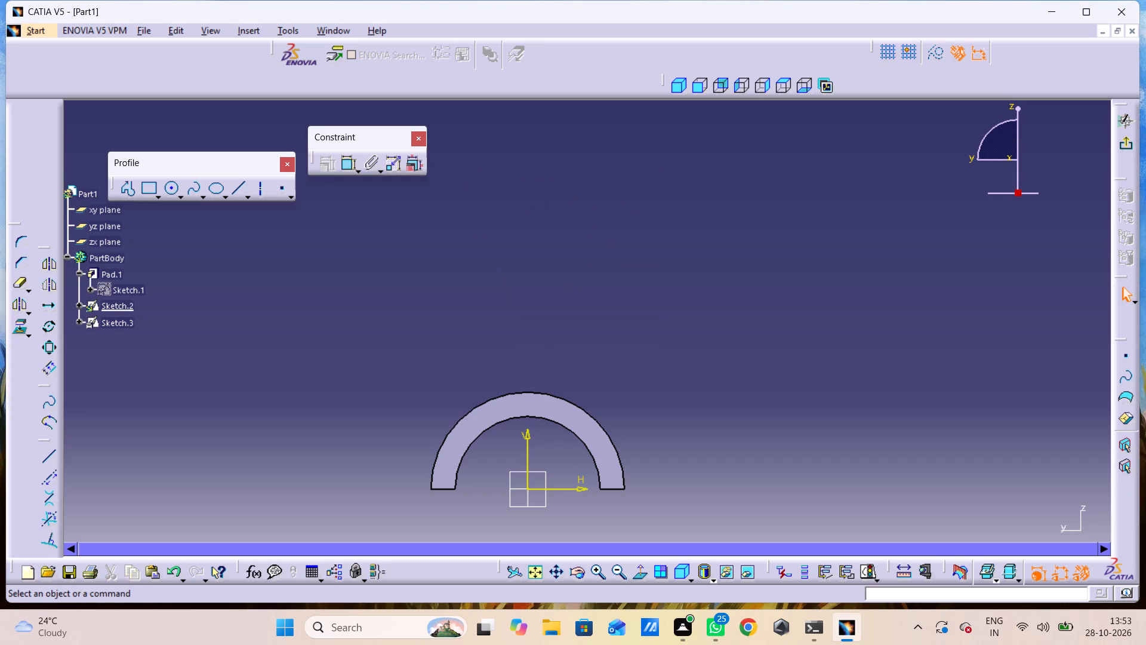
Draw two concentric circles centred on the vertical axis about 104 mm above the origin, the outer one enclosing the inner.
double_click(167, 185)
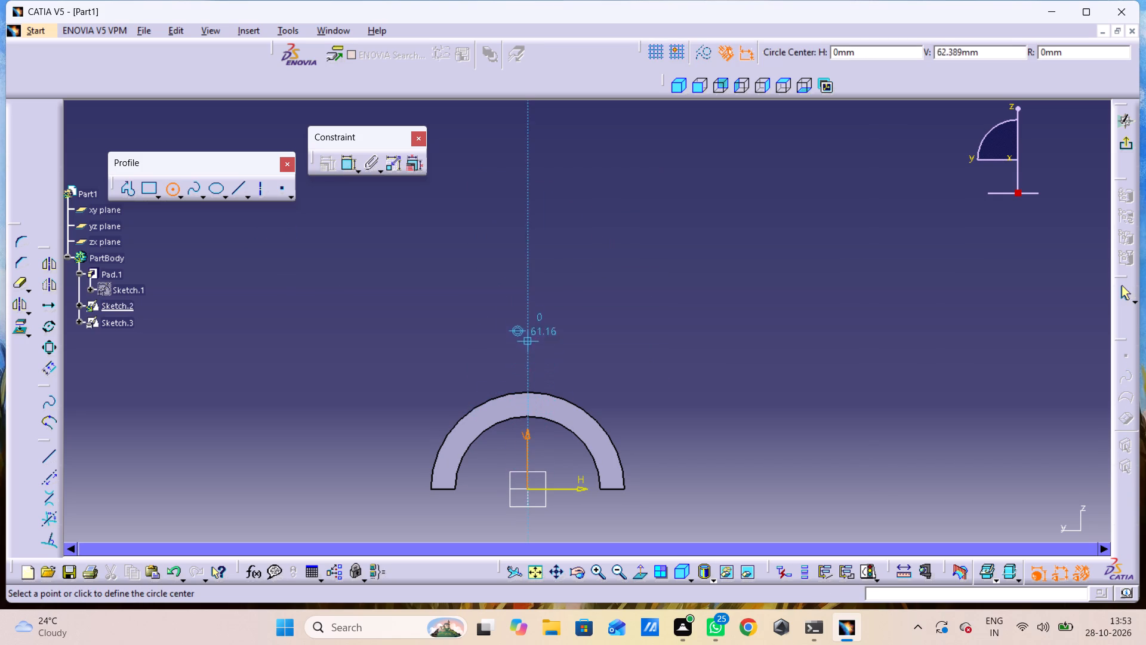
click(526, 239)
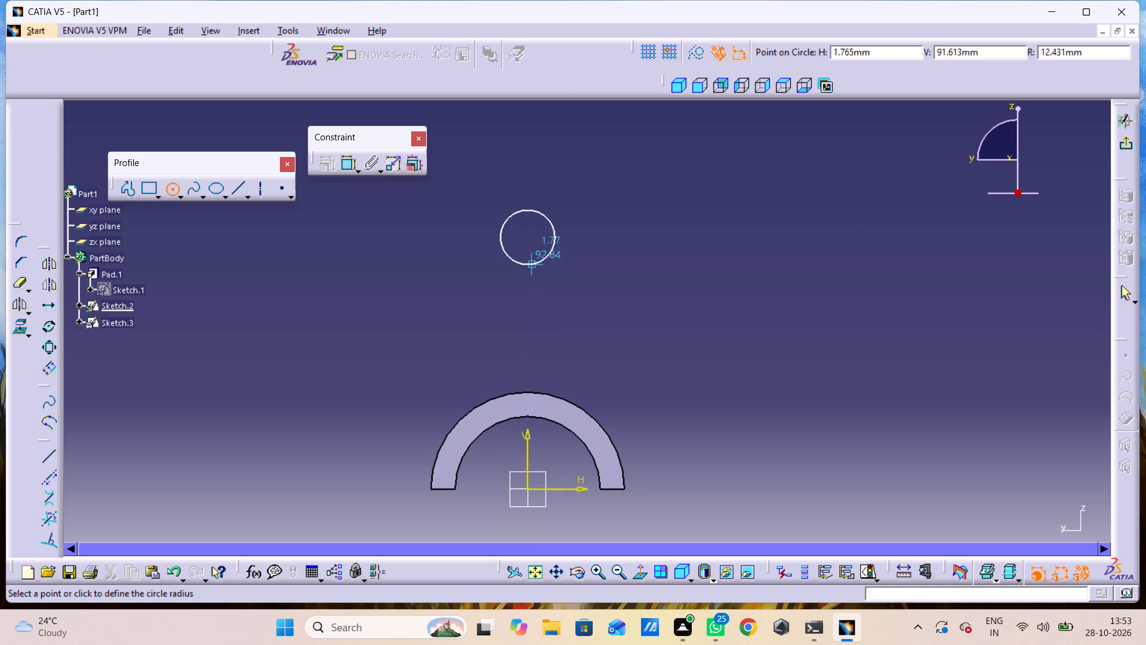
click(532, 271)
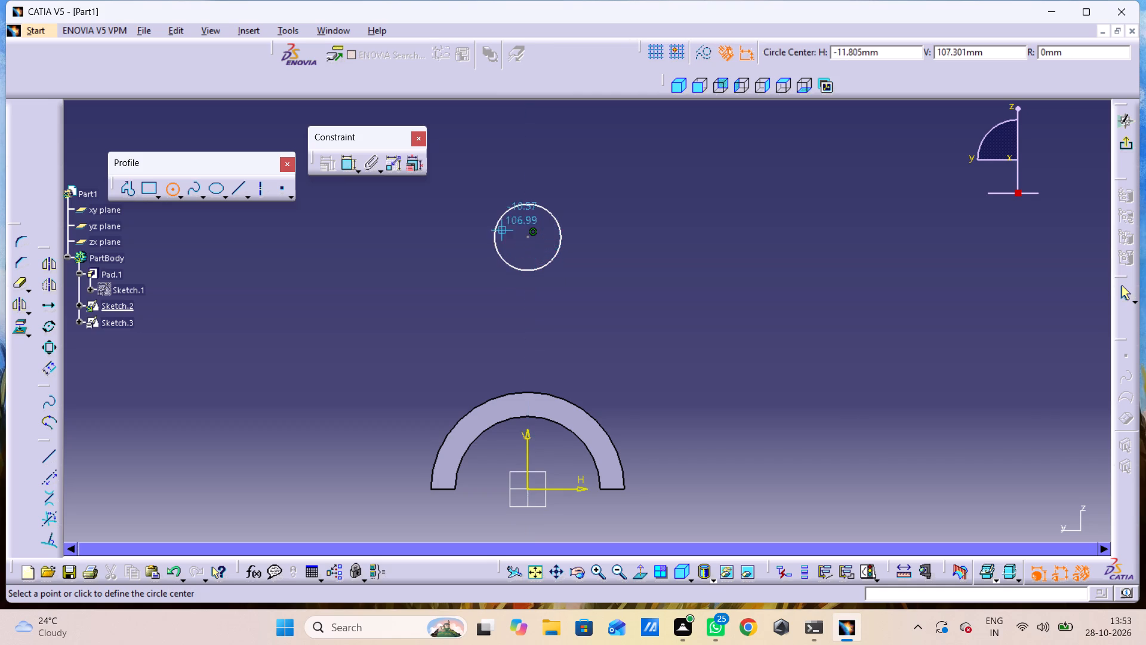
click(527, 236)
click(541, 298)
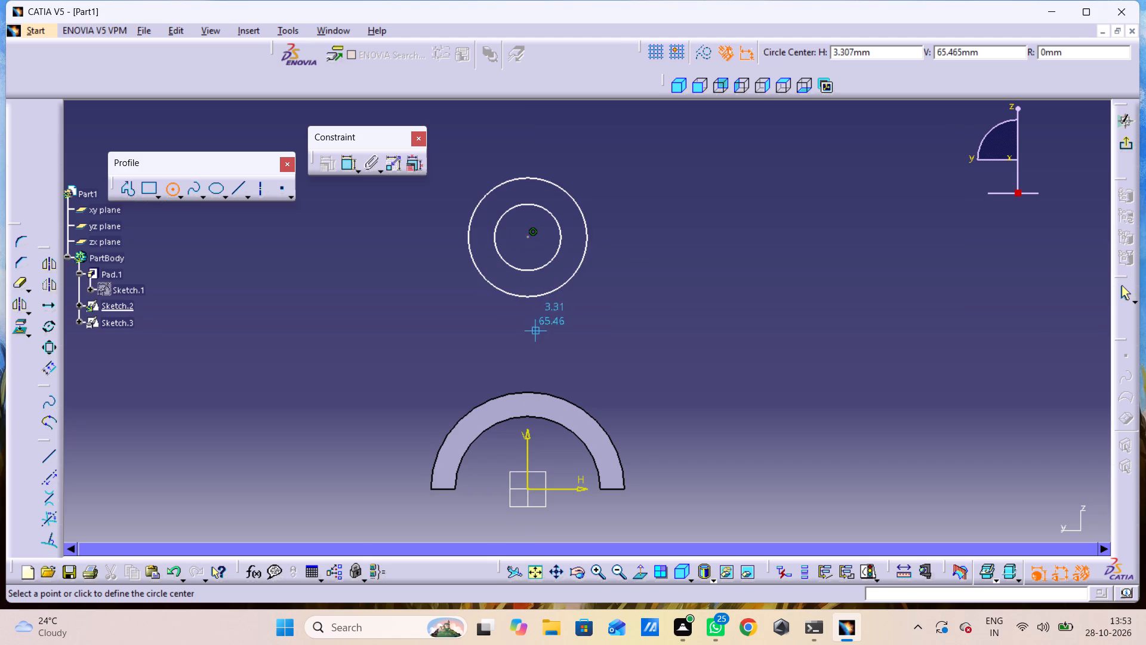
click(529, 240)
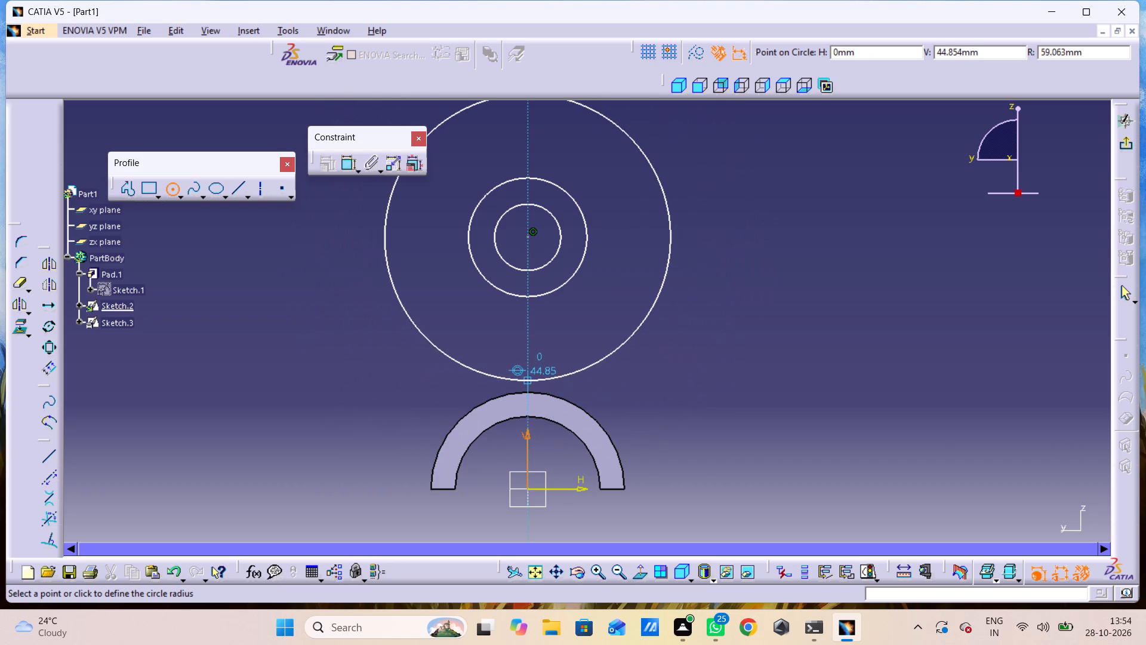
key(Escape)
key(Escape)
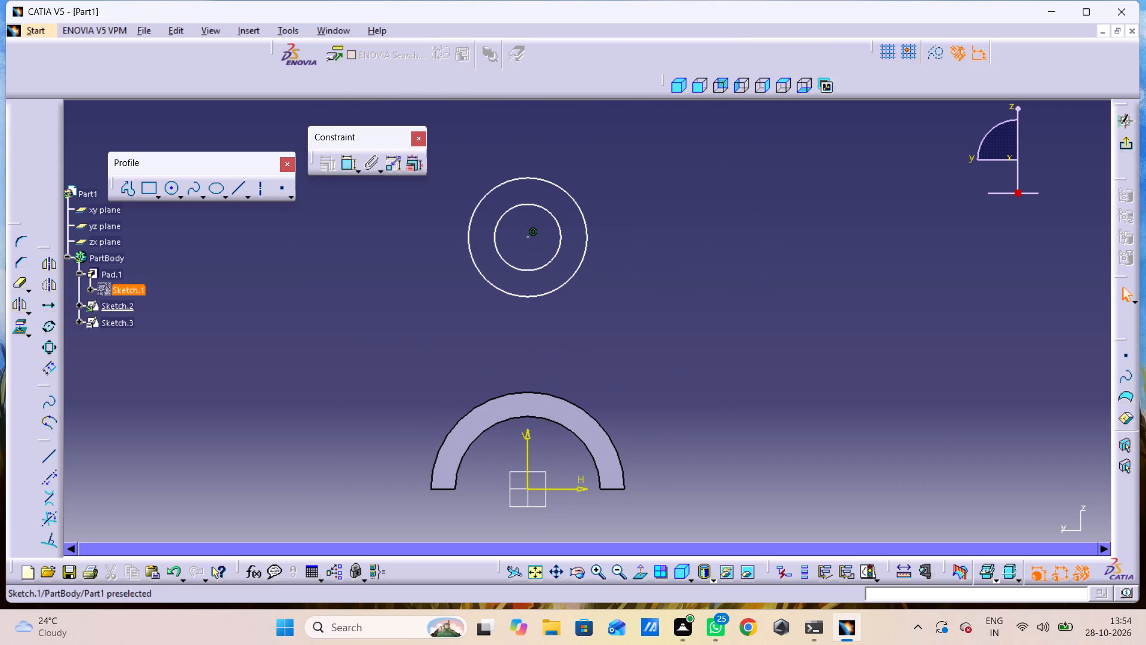
Draw a horizontal Profile line about 27 mm long at centre height, from left of the outer circle to inside the inner circle.
double_click(128, 193)
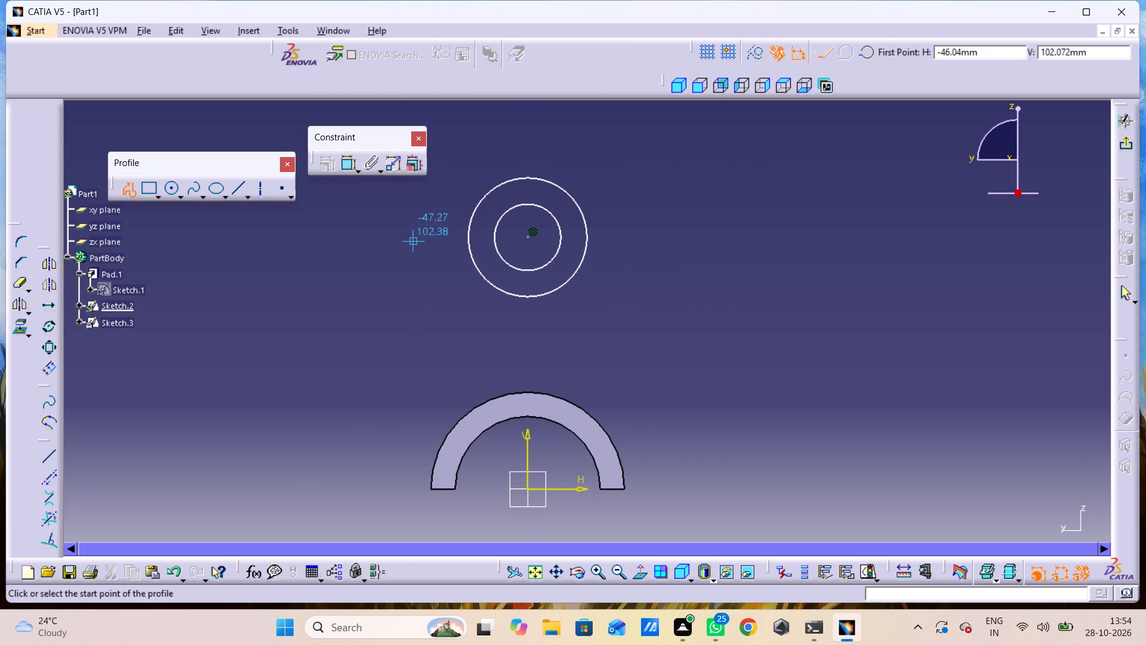
click(448, 238)
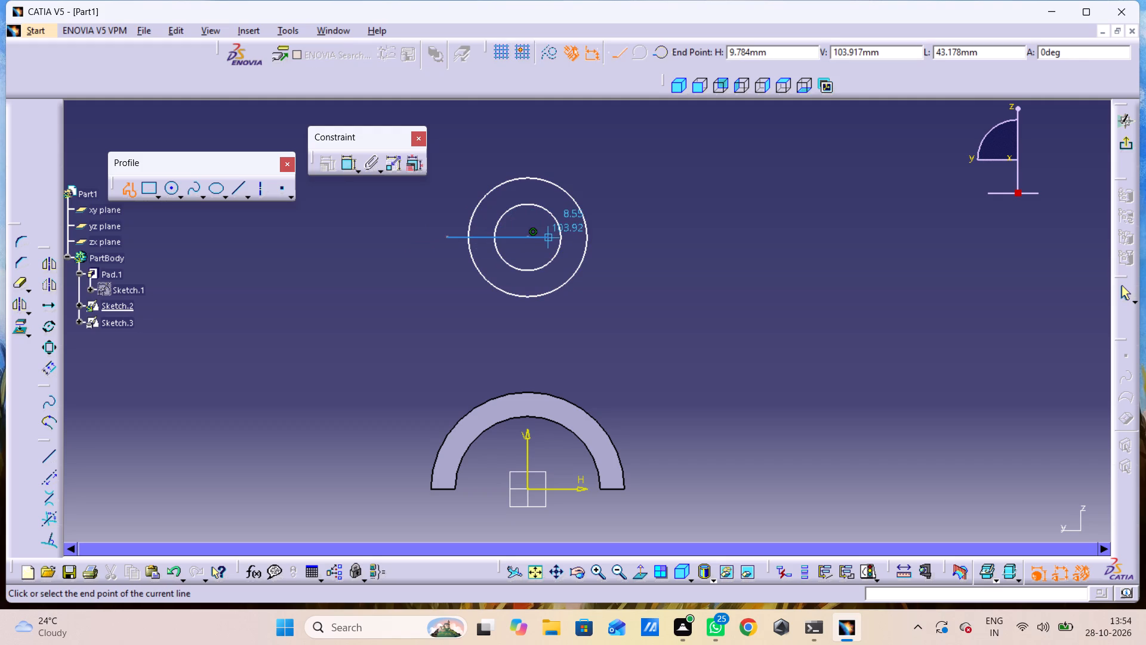
click(507, 242)
key(Escape)
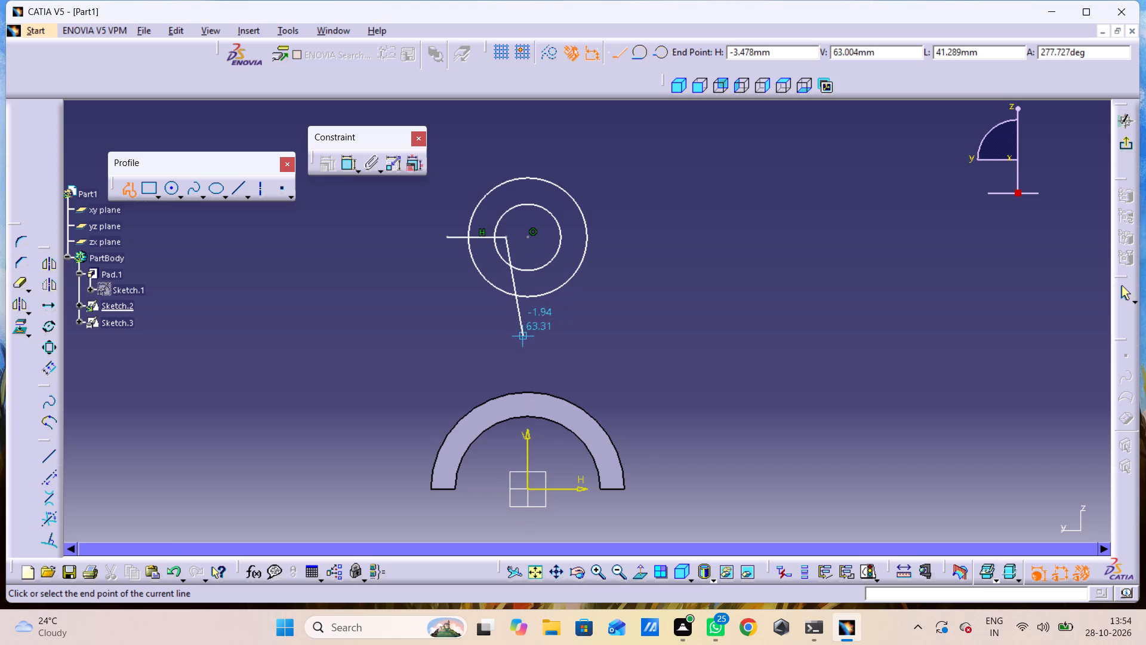
key(ctrl+z)
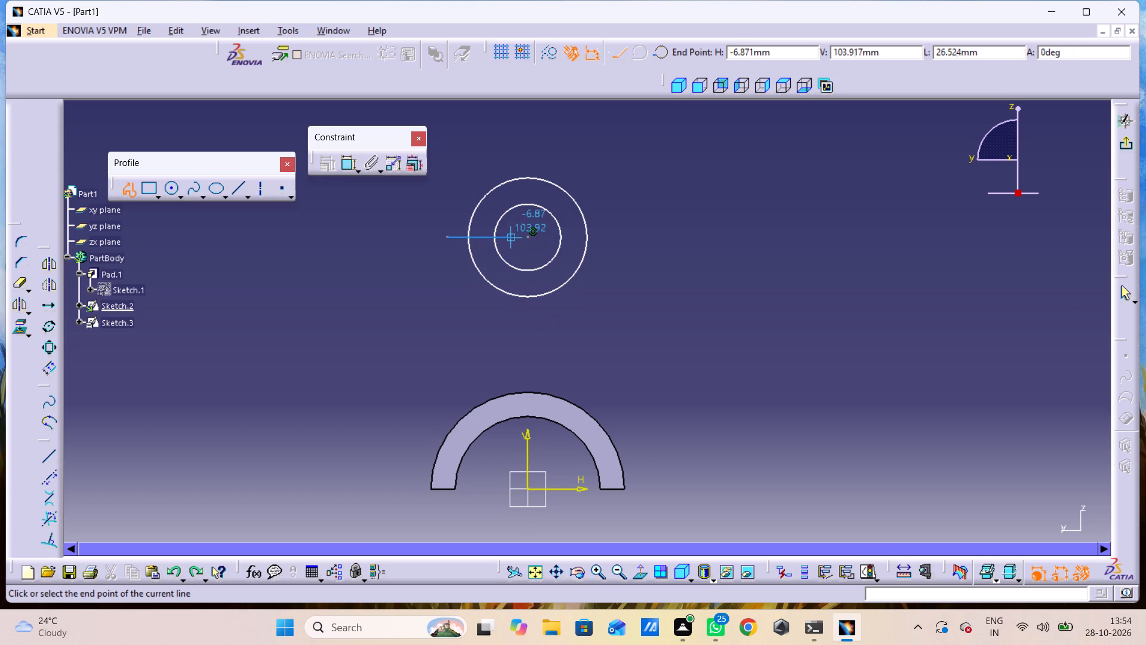
click(511, 236)
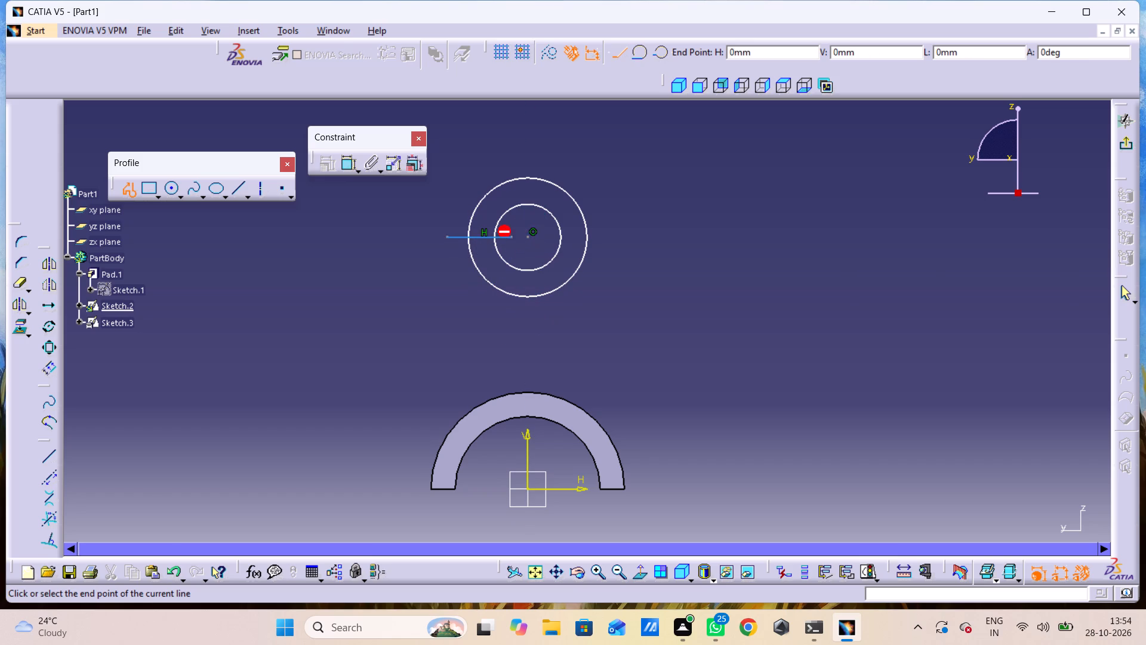
key(Escape)
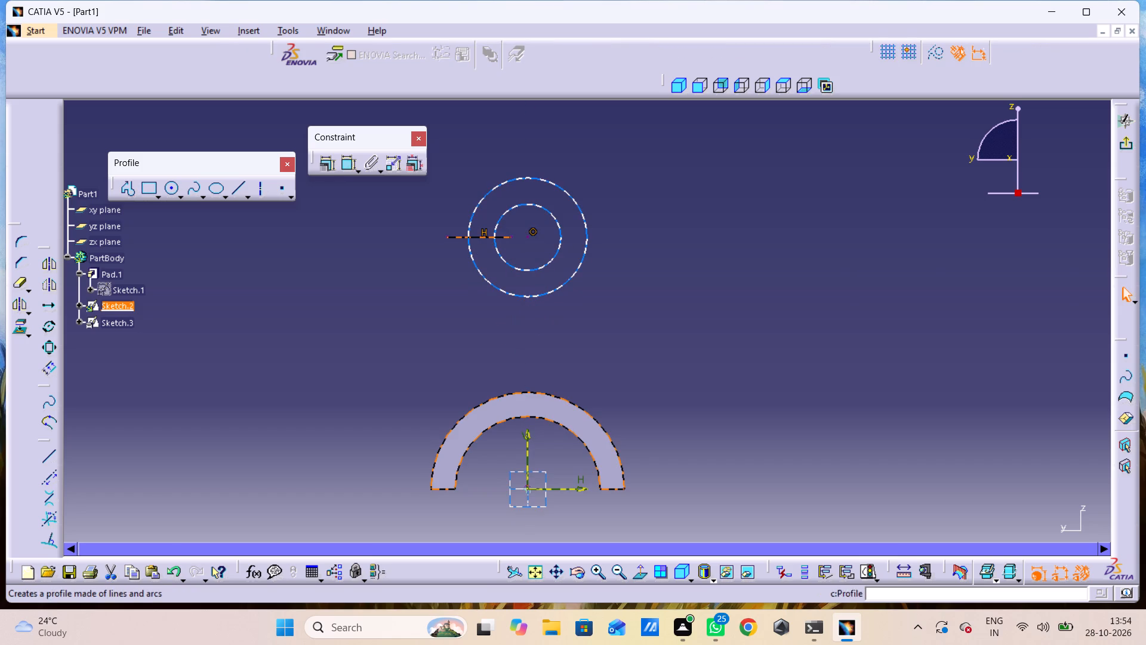
key(Escape)
Draw a horizontal Profile line about 22 mm long at centre height, from inside the inner circle to beyond the outer circle's right side.
click(132, 194)
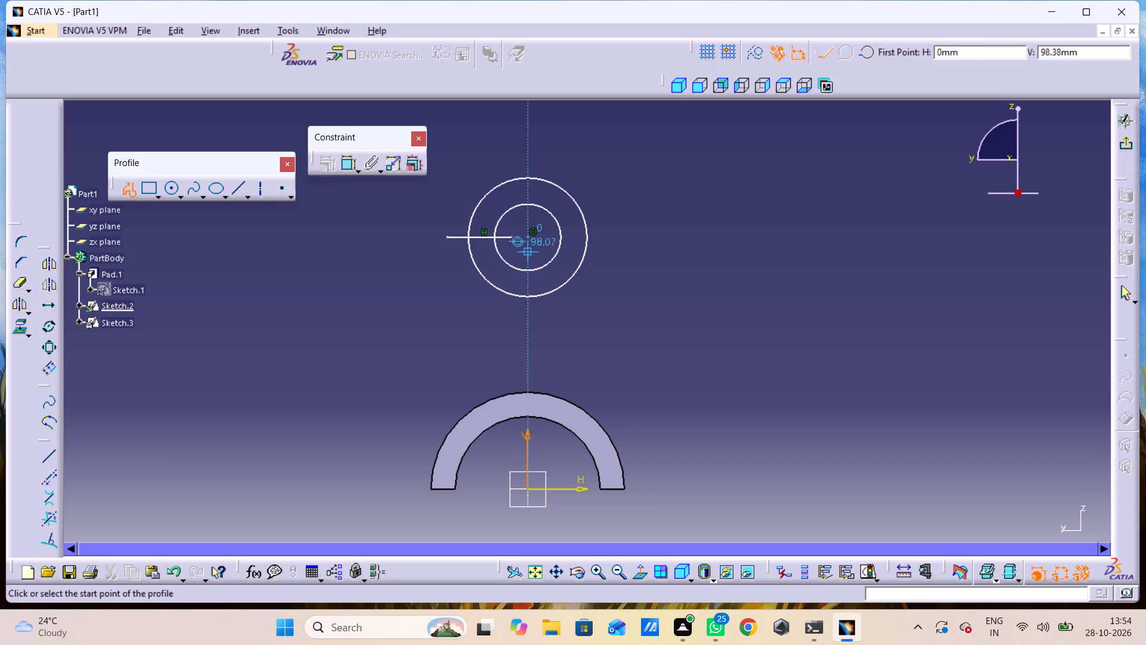
click(547, 236)
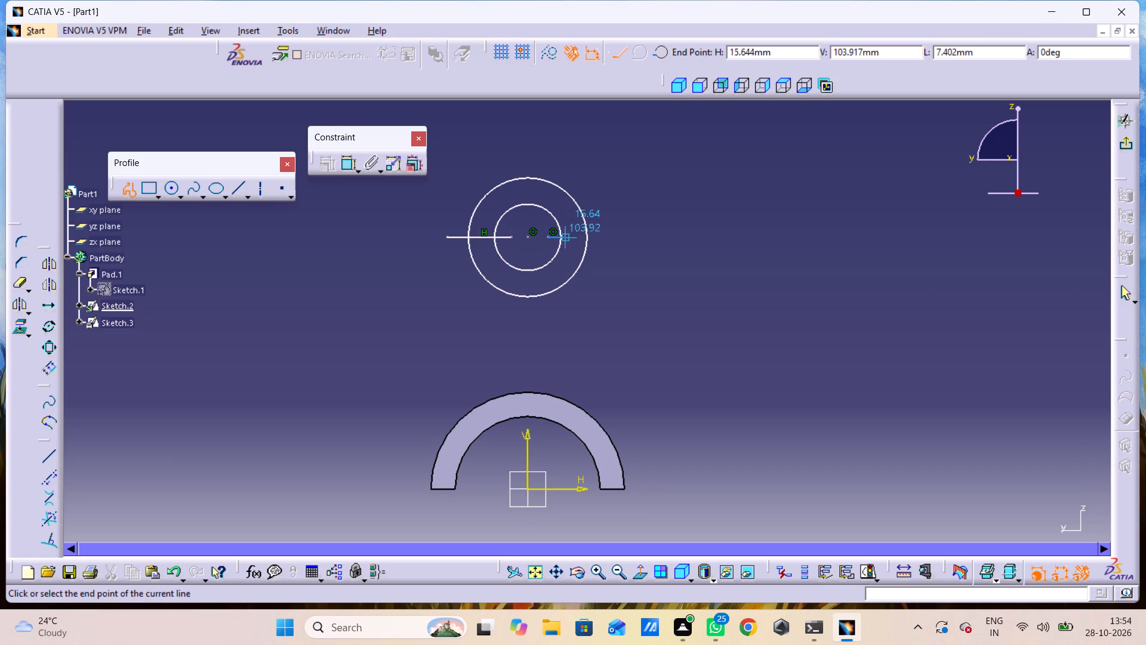
click(601, 239)
key(Escape)
key(Escape)
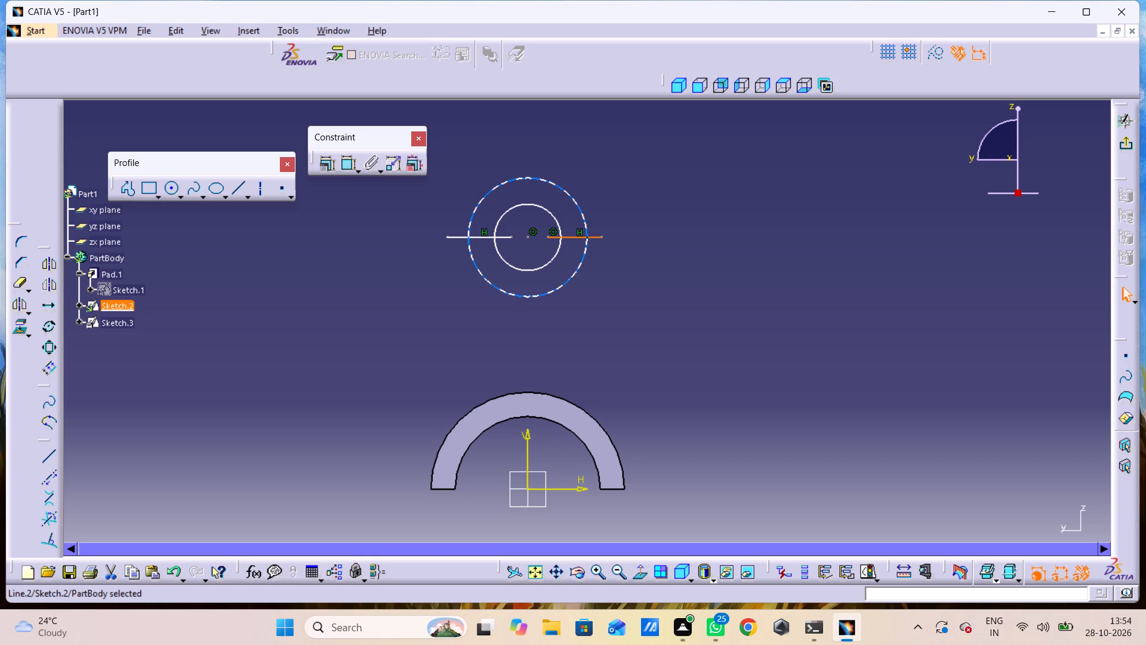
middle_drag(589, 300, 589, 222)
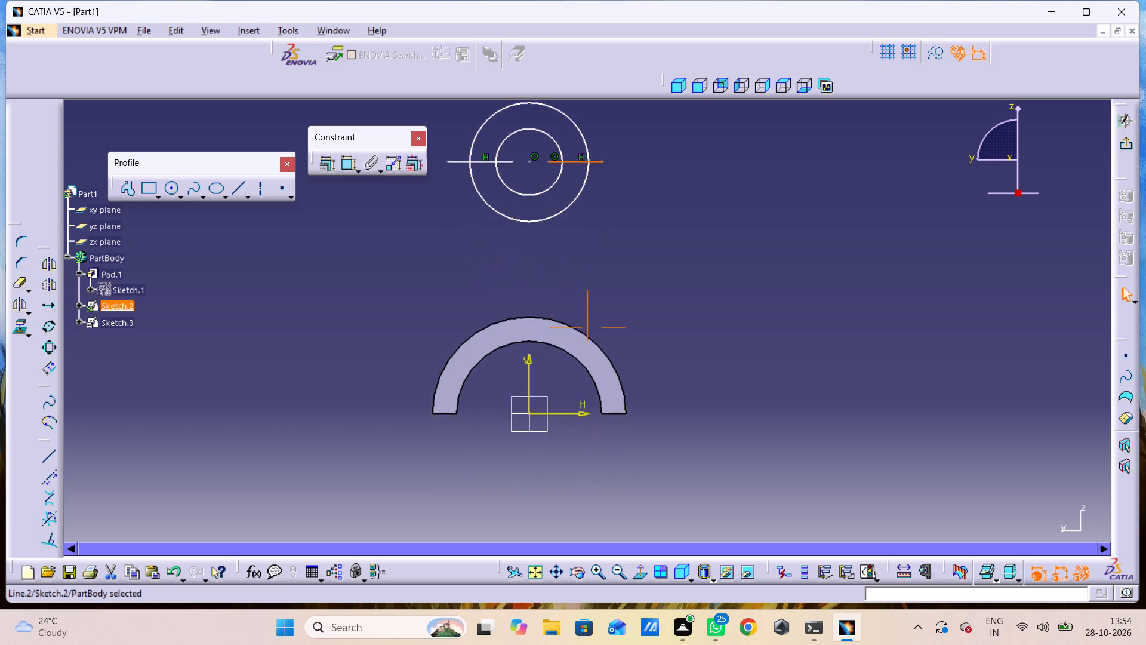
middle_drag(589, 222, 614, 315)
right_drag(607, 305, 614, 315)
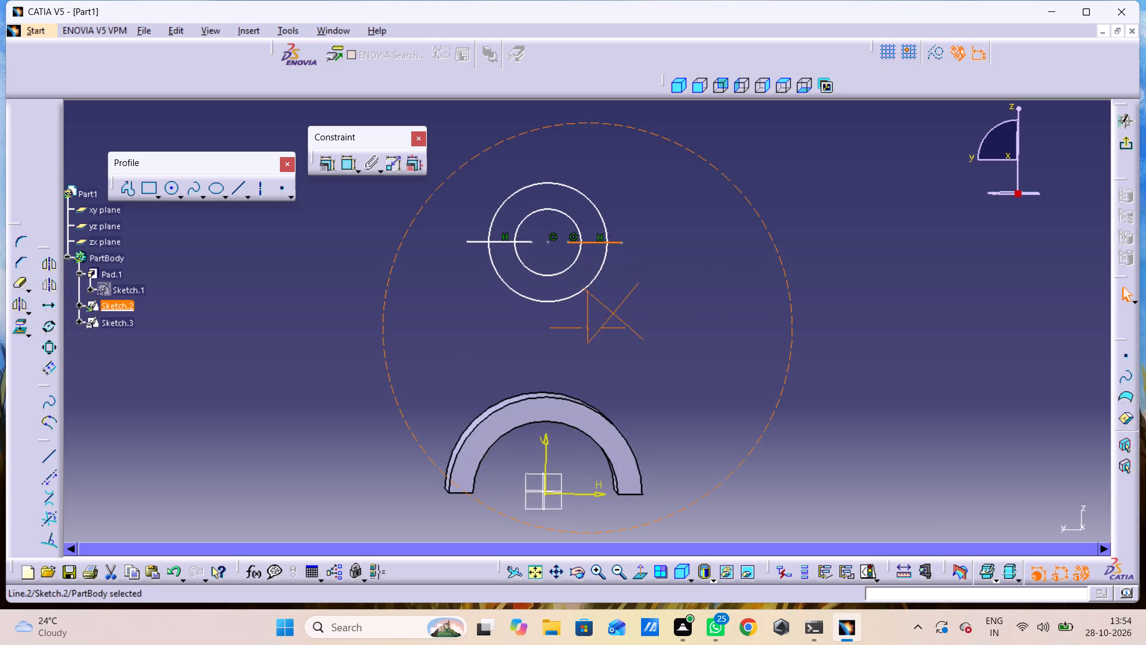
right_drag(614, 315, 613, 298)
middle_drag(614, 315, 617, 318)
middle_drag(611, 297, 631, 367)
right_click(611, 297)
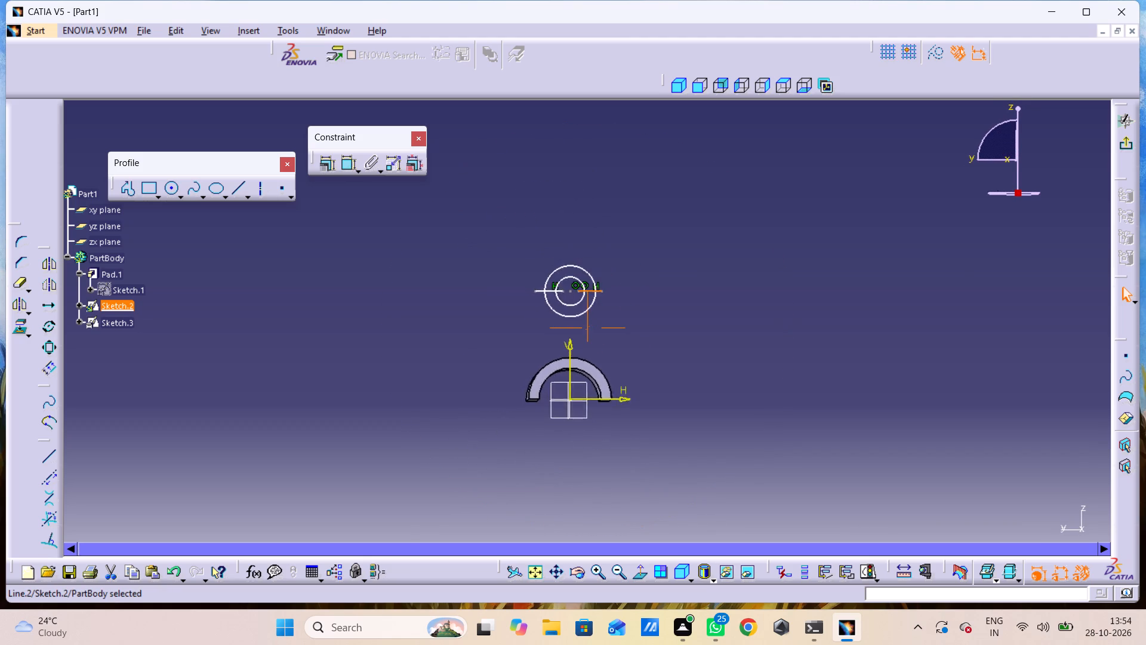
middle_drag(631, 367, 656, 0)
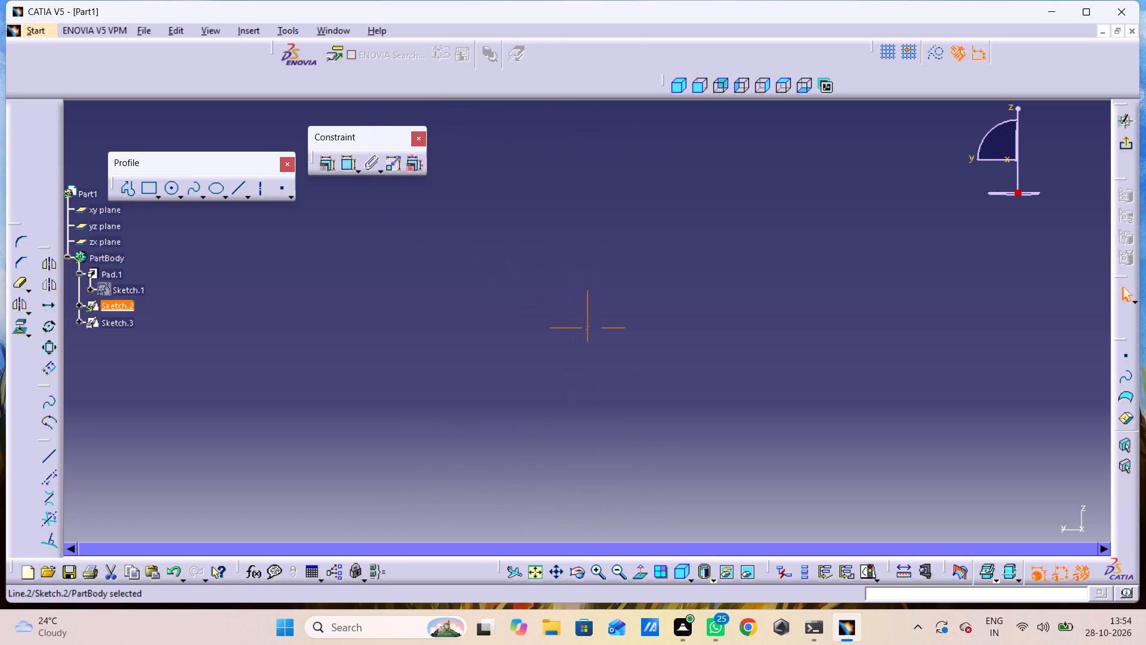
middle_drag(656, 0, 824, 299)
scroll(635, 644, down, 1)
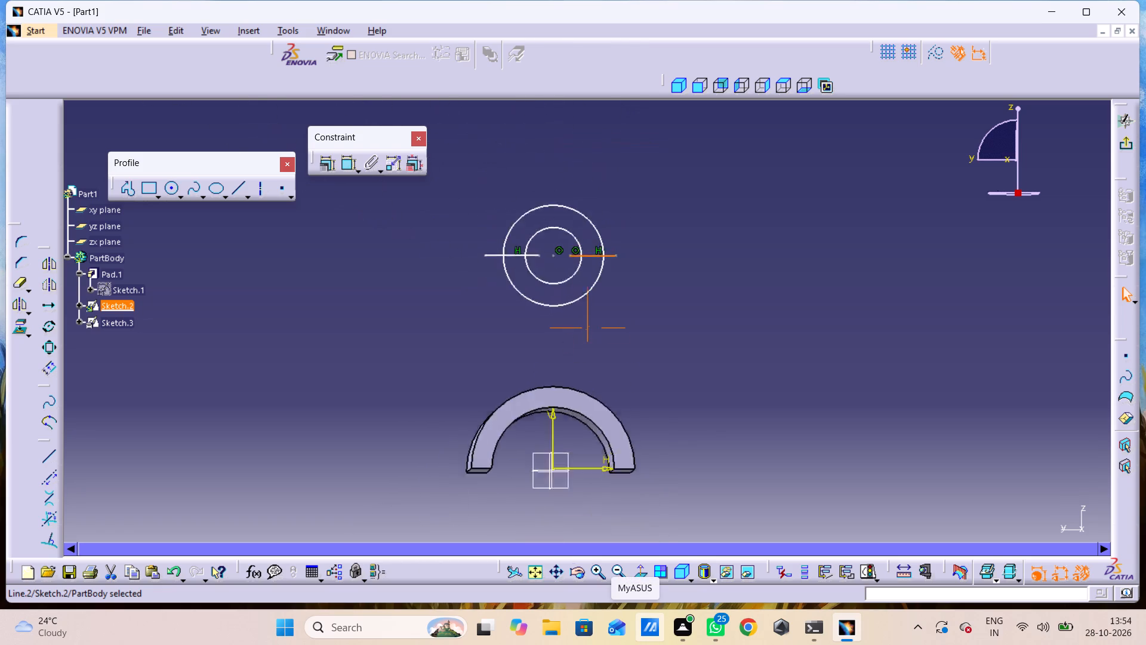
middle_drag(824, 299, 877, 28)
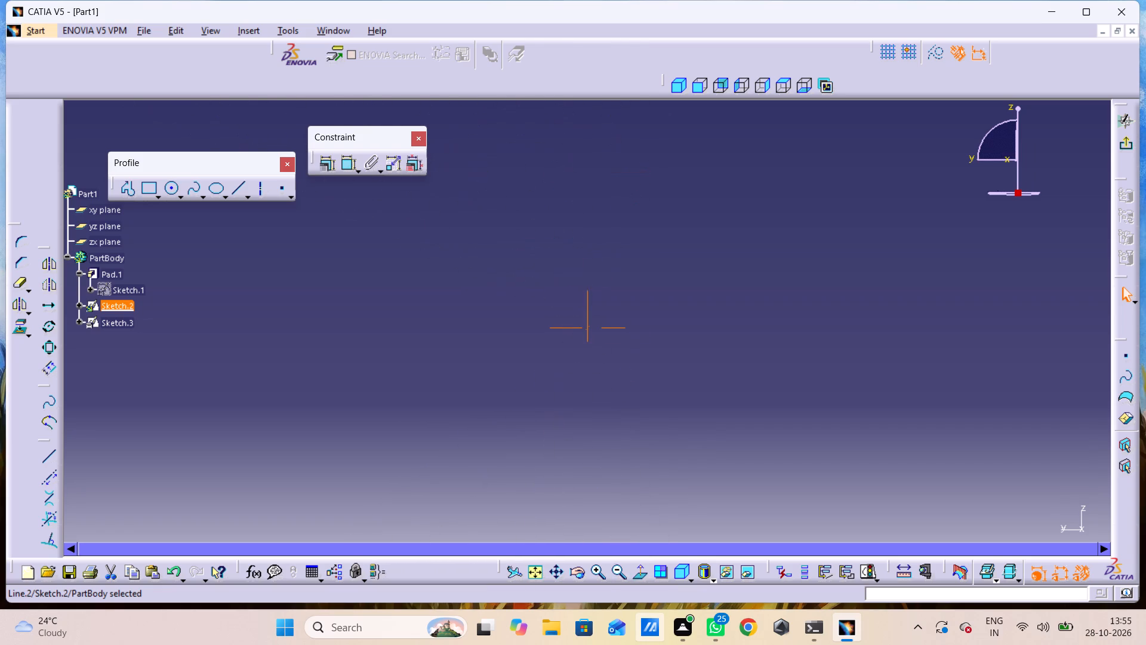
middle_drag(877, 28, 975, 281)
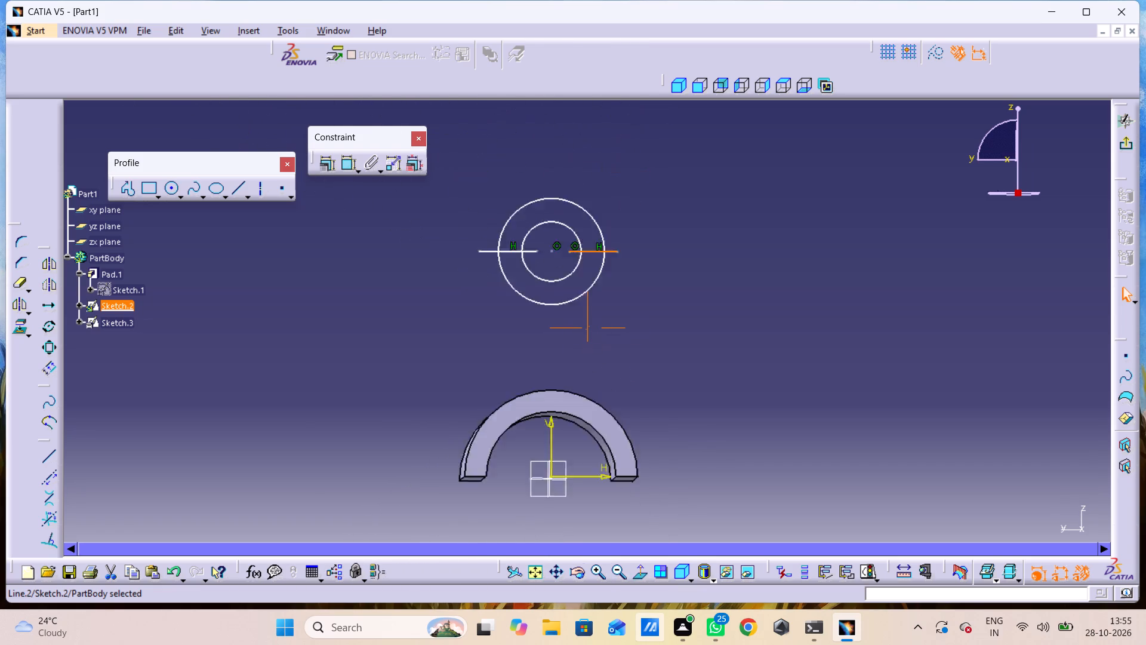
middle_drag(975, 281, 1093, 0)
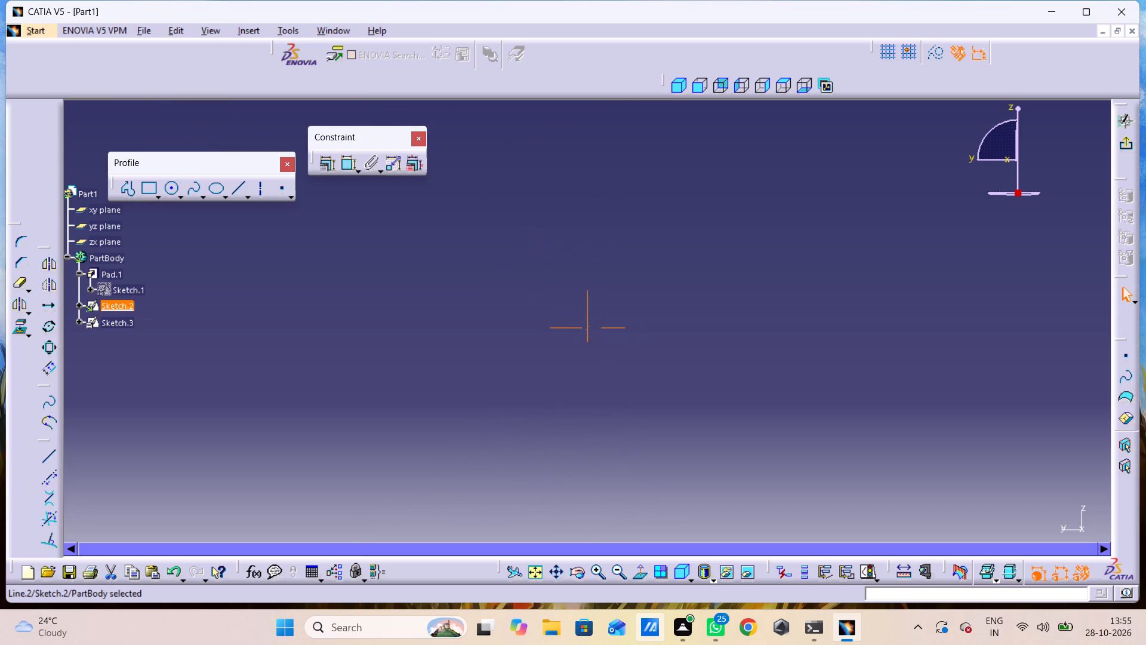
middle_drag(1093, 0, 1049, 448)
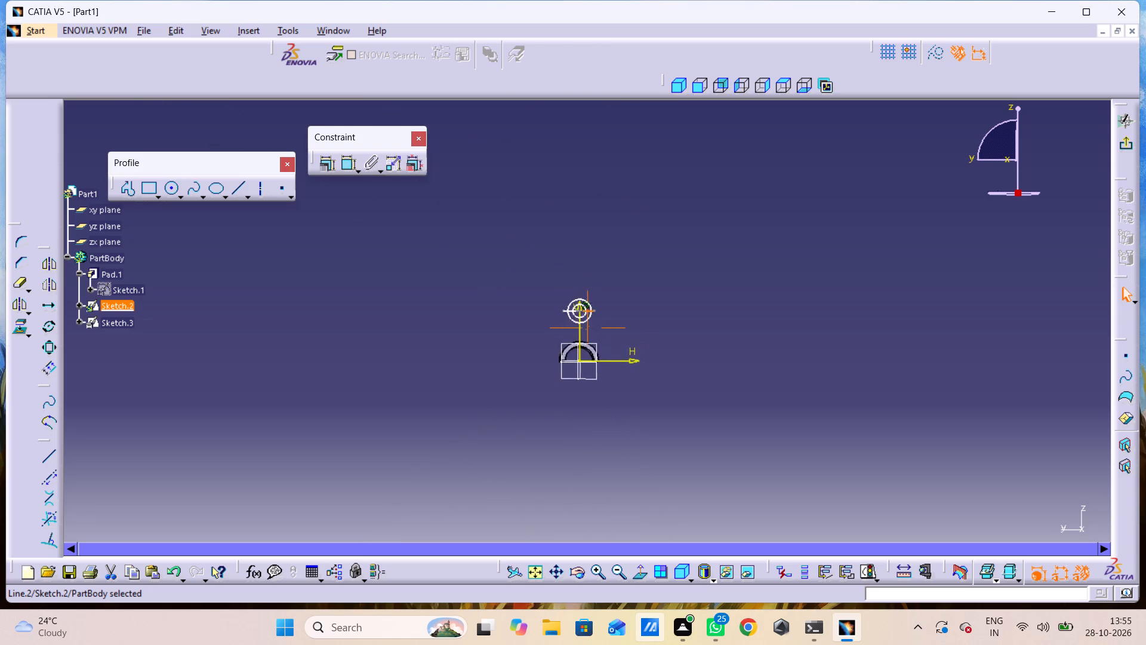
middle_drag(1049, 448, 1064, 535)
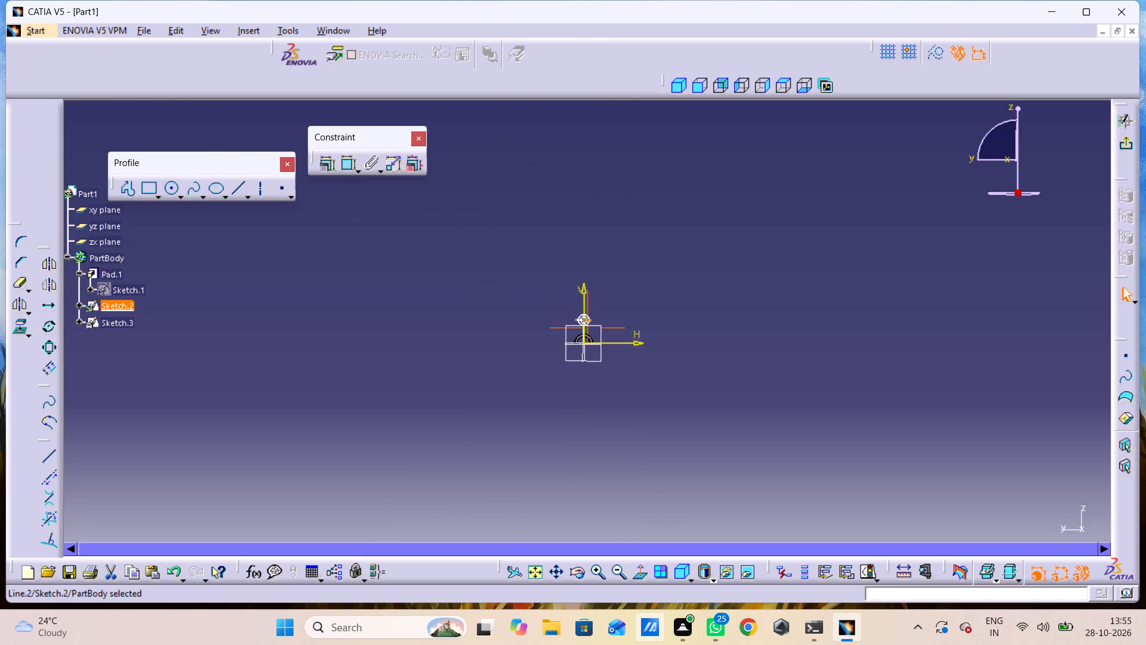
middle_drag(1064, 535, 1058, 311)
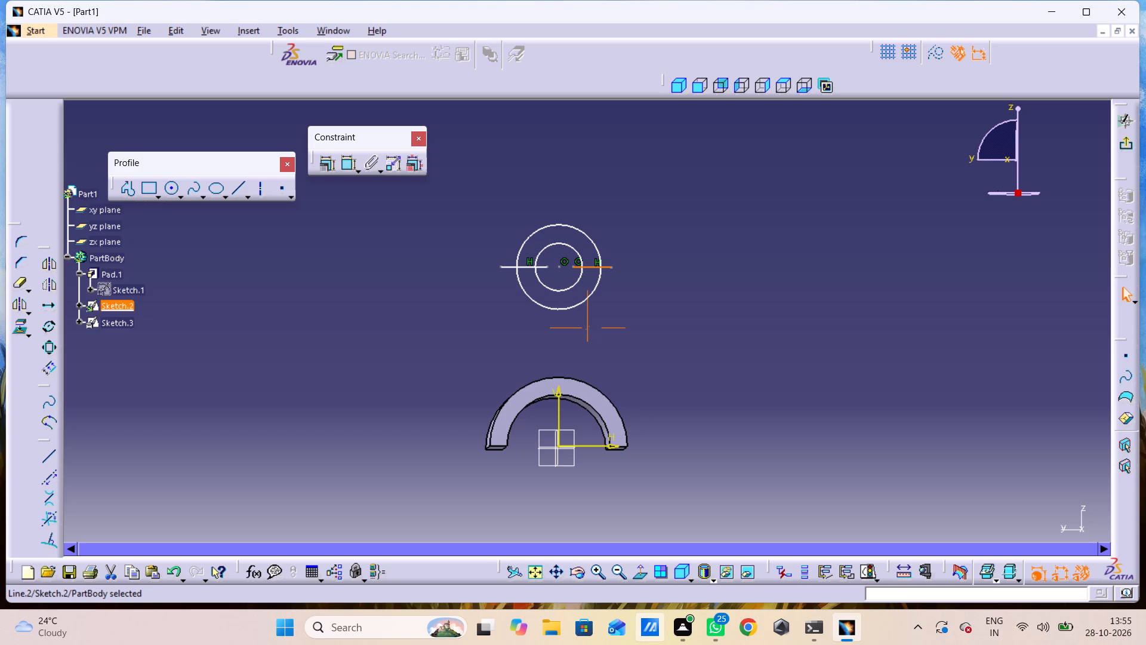
Quick Trim the upper halves of the outer and inner circles above the two horizontal lines.
click(634, 285)
ctrl+middle_drag(639, 314, 640, 314)
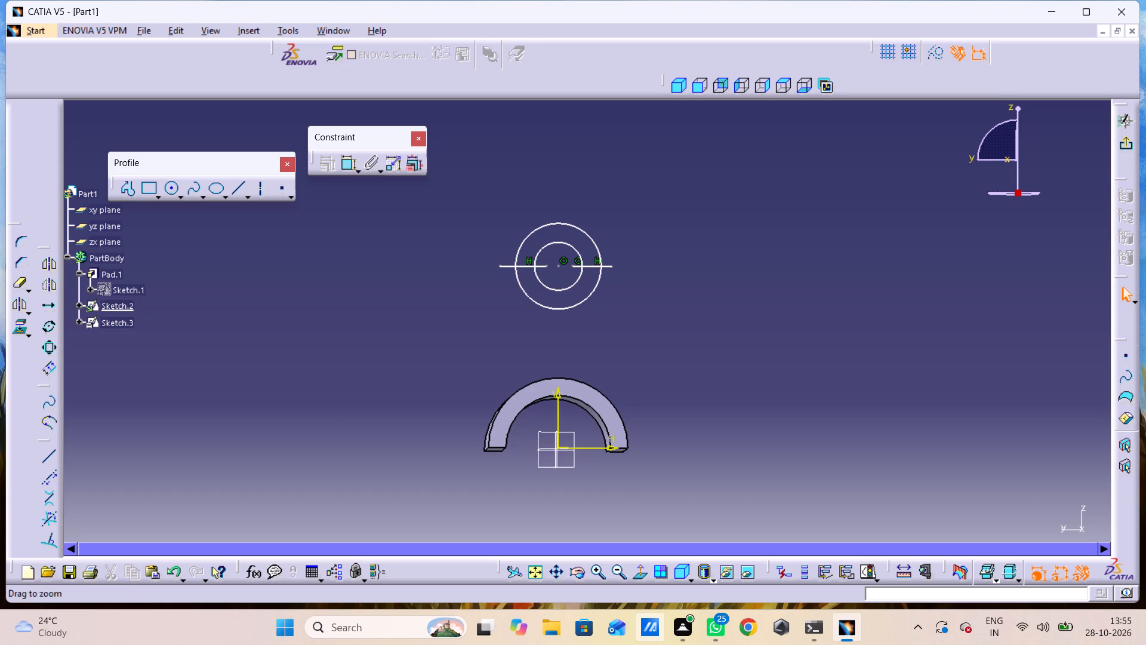
ctrl+middle_drag(640, 314, 654, 227)
middle_drag(655, 246, 655, 242)
right_click(655, 242)
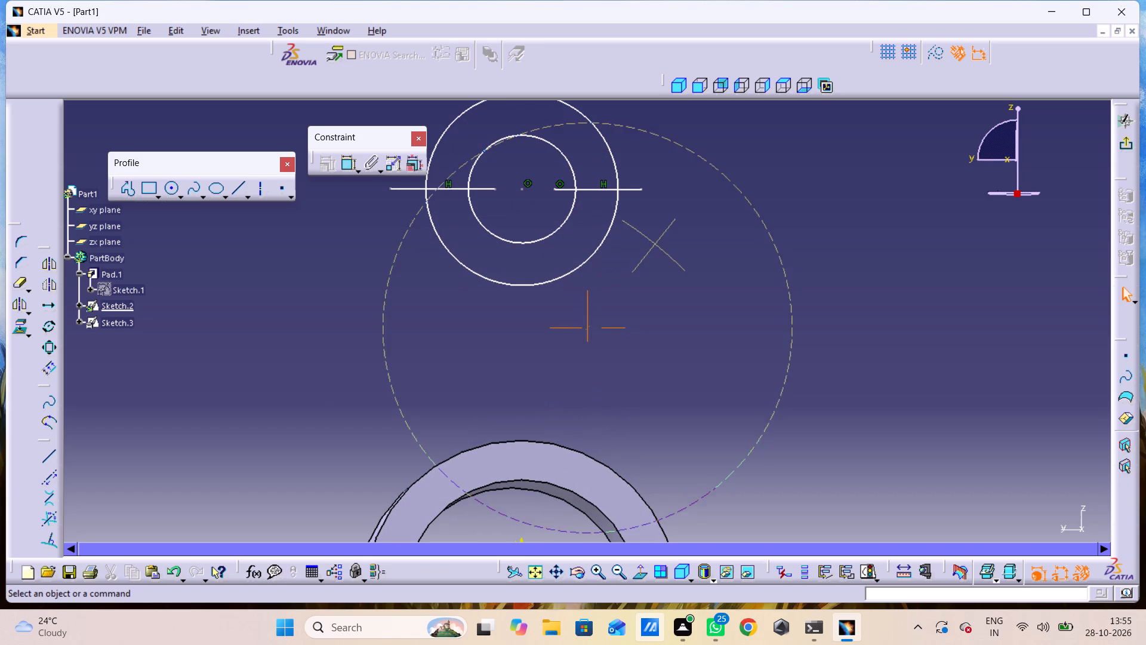
middle_drag(655, 242, 661, 200)
middle_drag(661, 200, 682, 306)
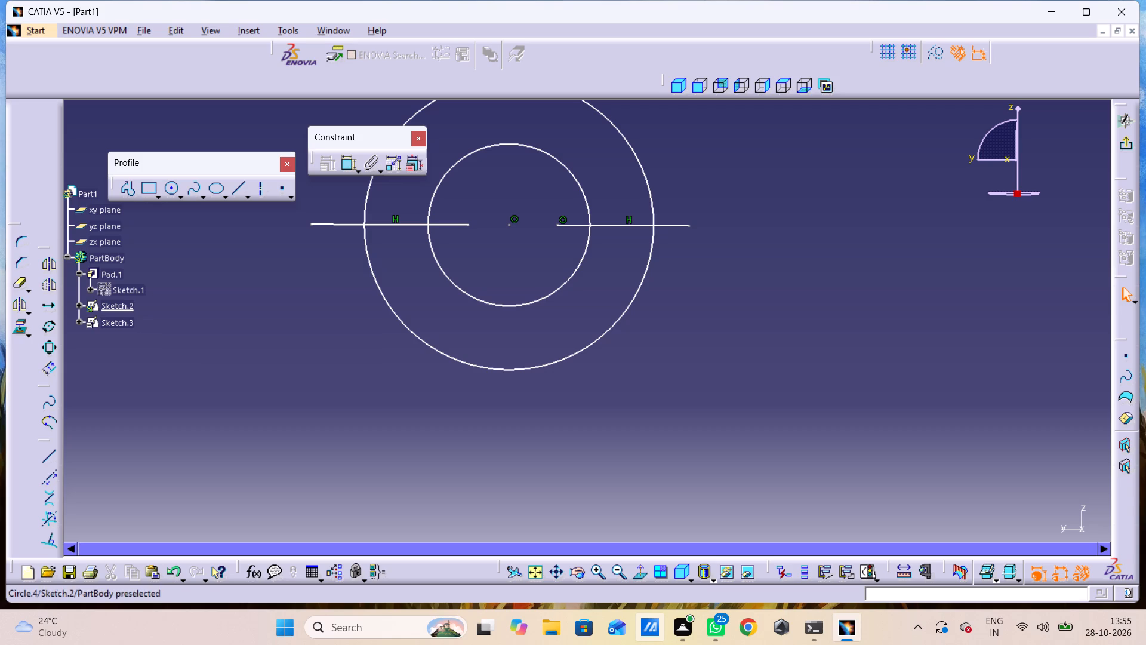
click(22, 280)
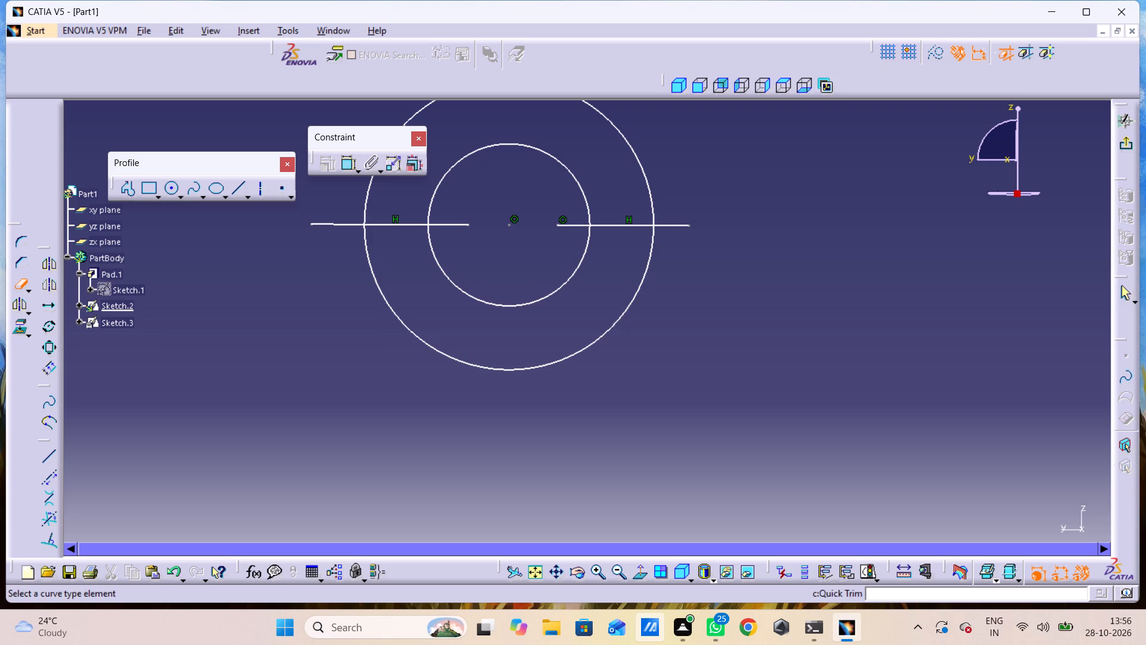
drag(354, 182, 523, 175)
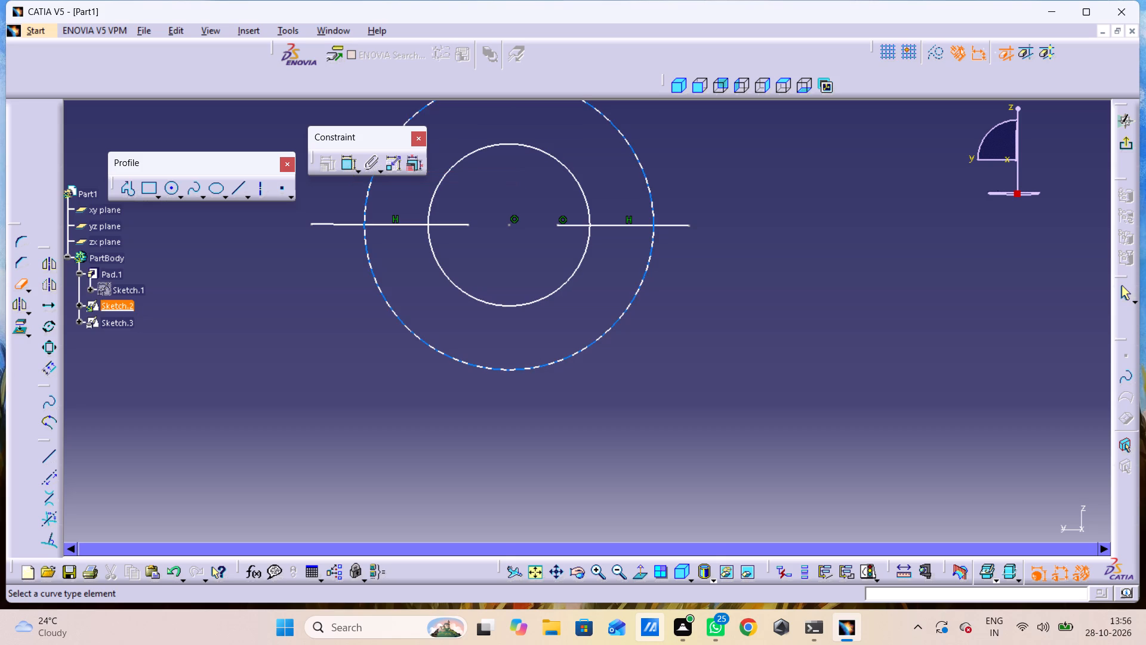
drag(686, 148, 679, 151)
click(634, 156)
click(580, 194)
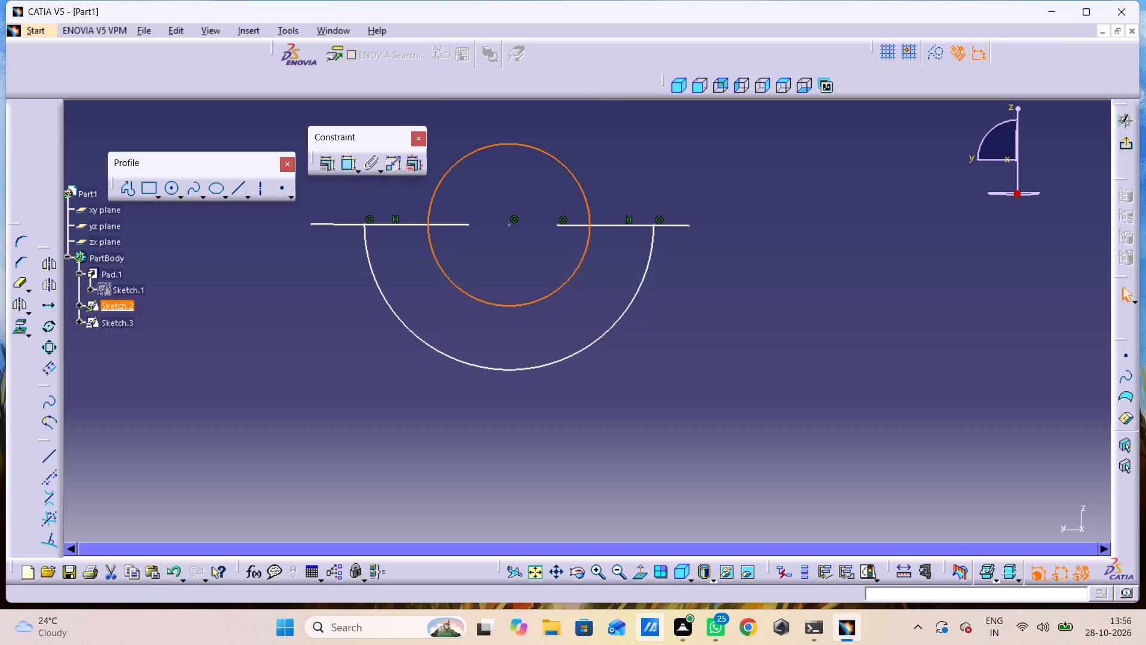
click(584, 186)
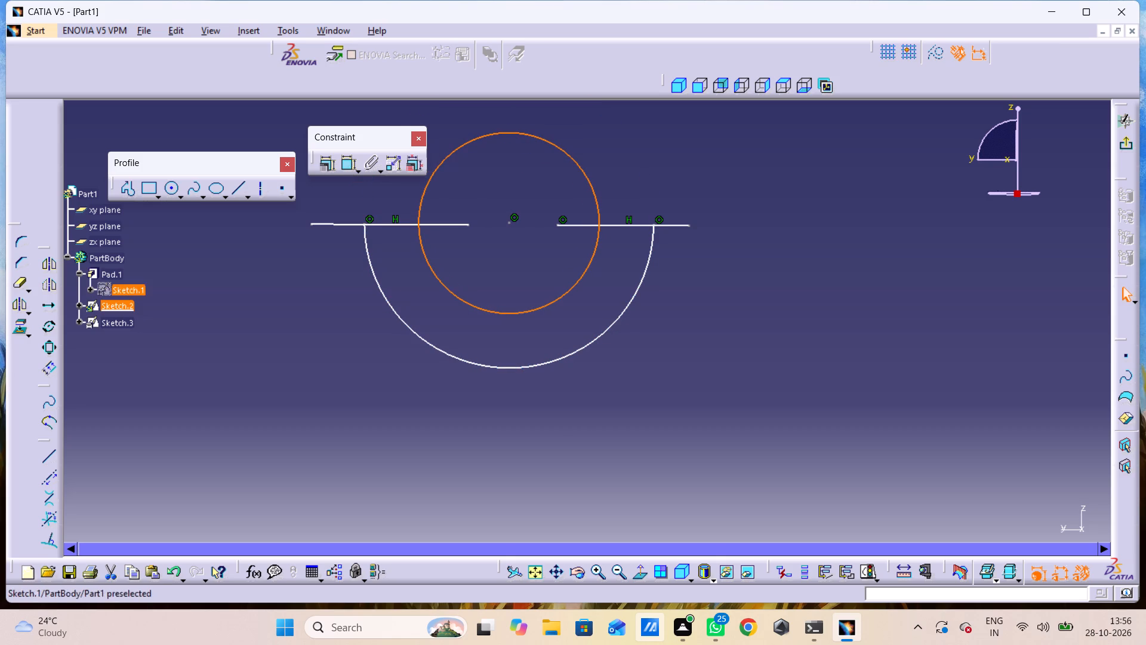
double_click(23, 284)
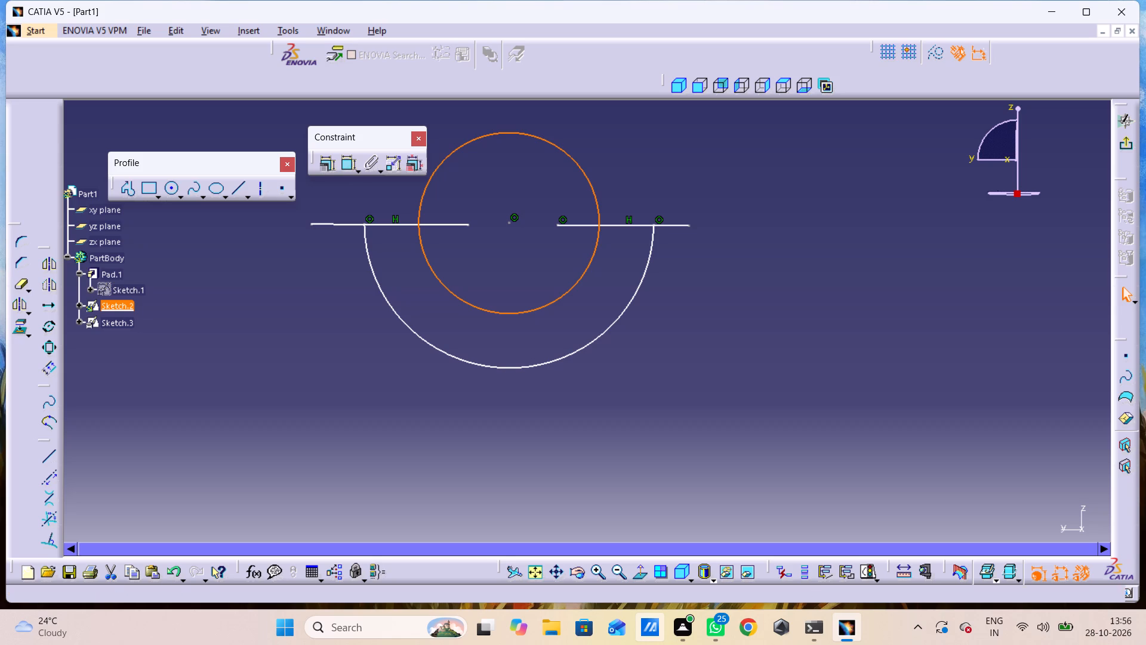
click(547, 139)
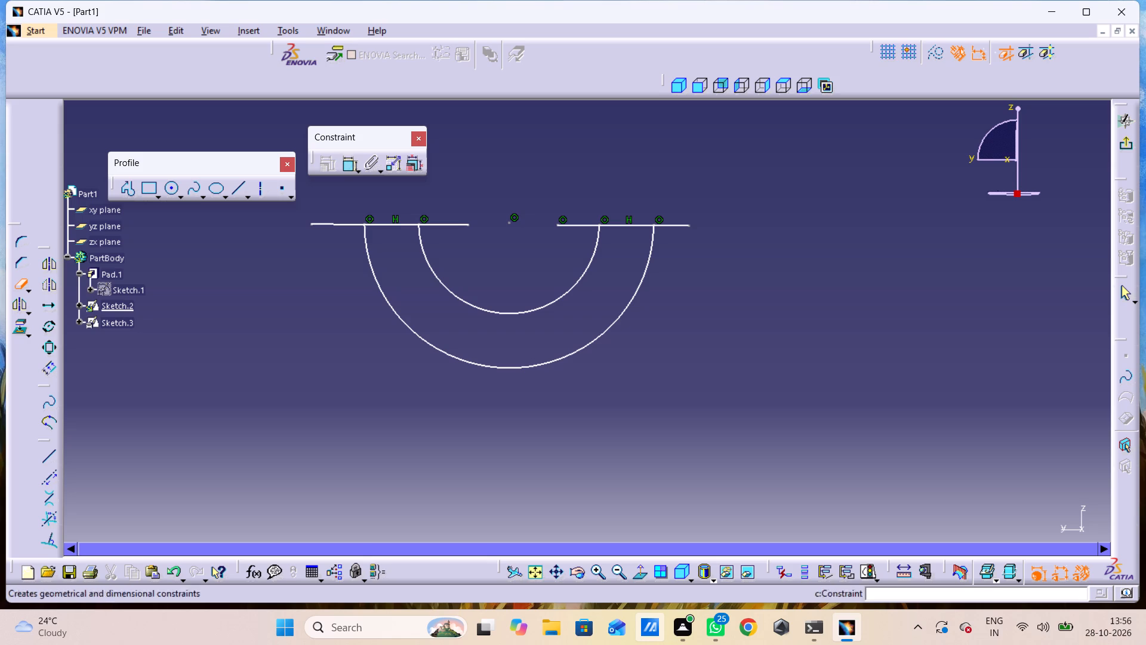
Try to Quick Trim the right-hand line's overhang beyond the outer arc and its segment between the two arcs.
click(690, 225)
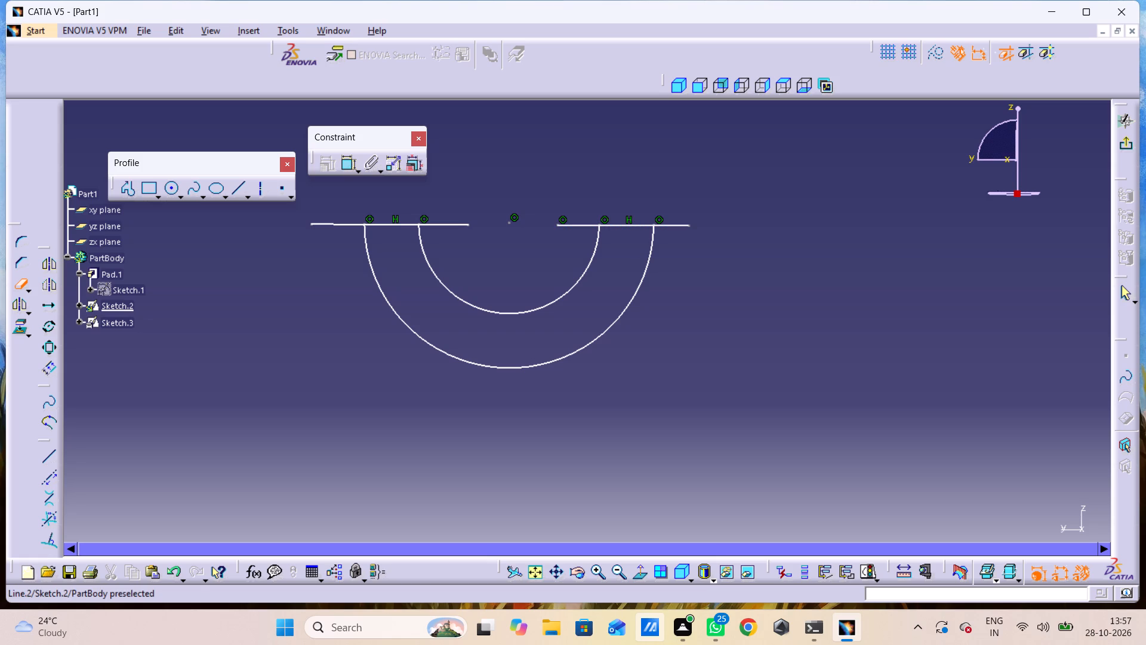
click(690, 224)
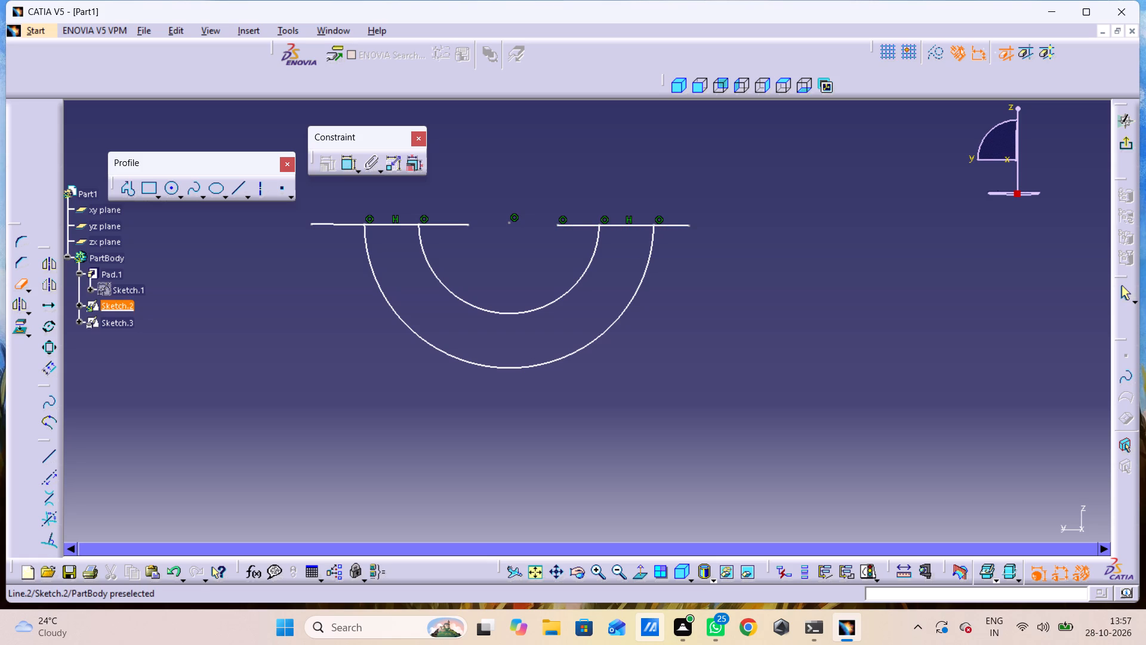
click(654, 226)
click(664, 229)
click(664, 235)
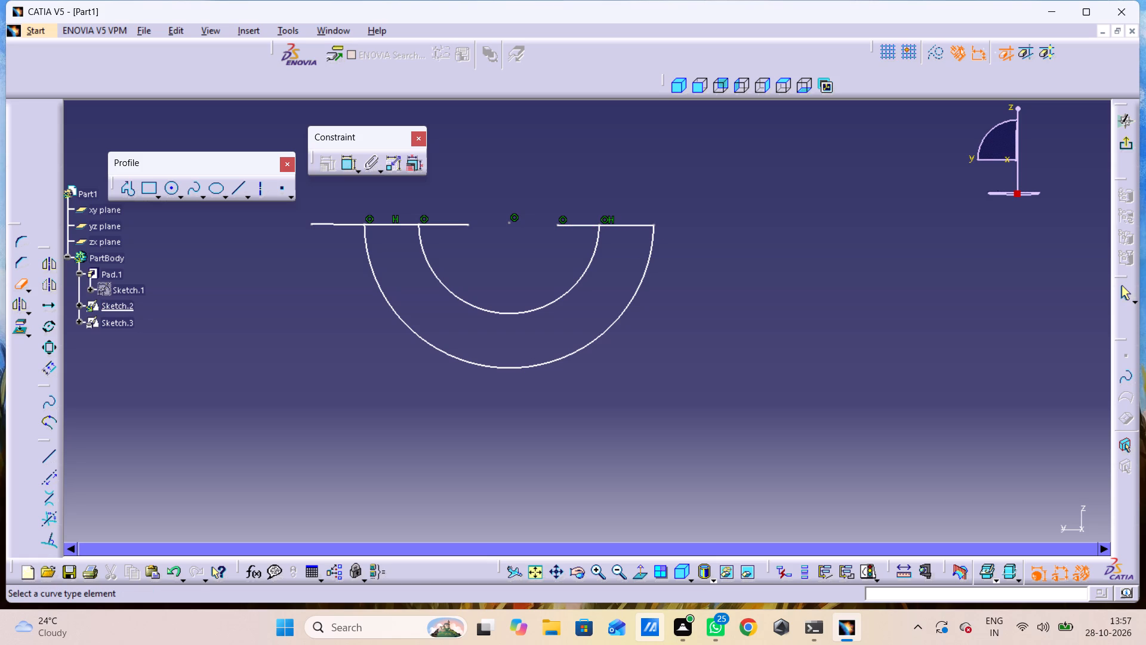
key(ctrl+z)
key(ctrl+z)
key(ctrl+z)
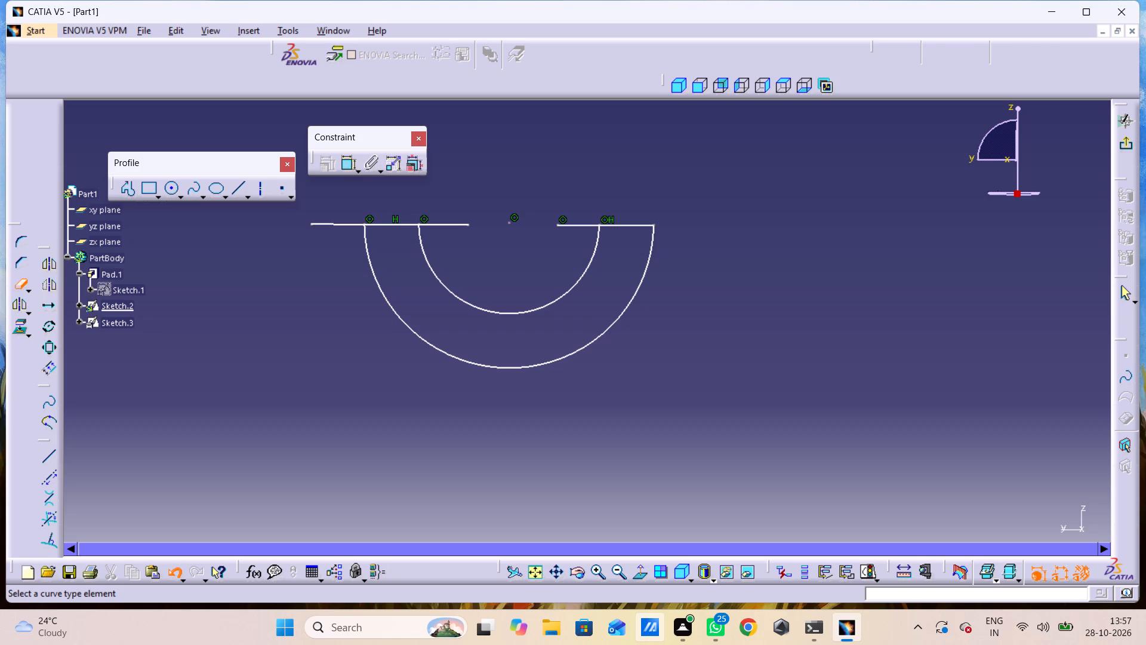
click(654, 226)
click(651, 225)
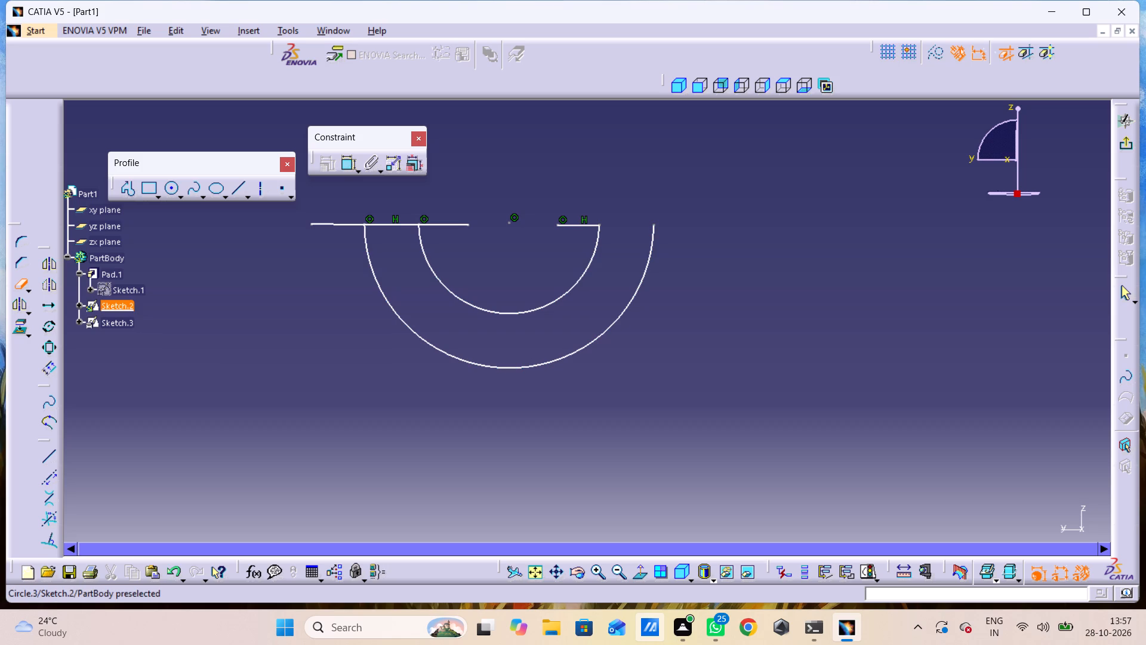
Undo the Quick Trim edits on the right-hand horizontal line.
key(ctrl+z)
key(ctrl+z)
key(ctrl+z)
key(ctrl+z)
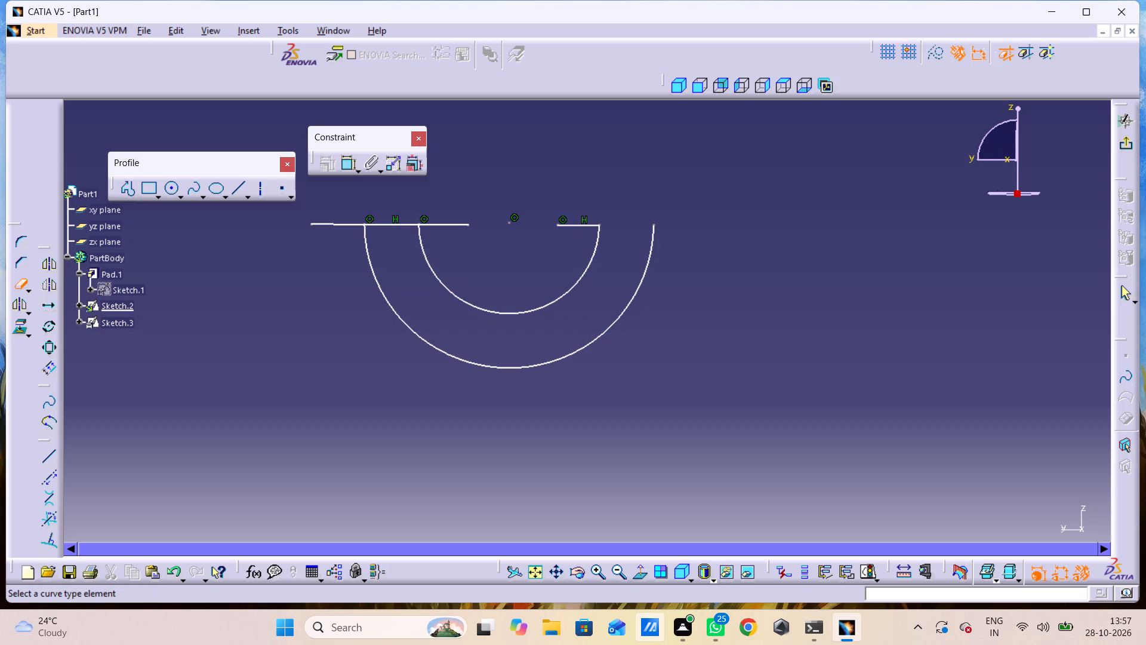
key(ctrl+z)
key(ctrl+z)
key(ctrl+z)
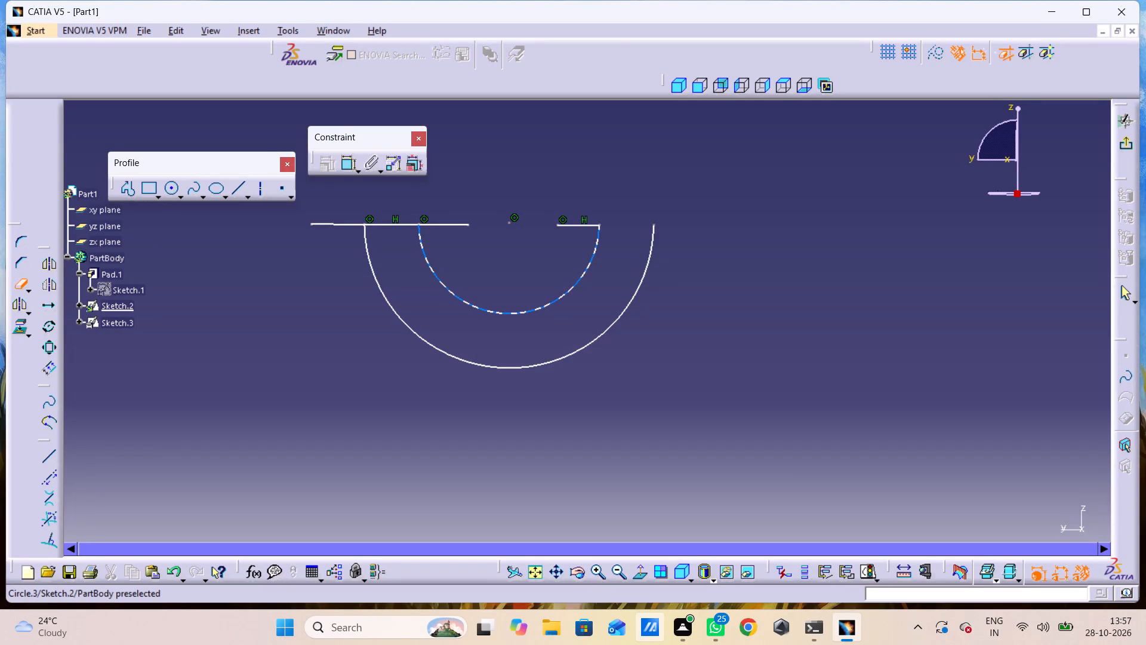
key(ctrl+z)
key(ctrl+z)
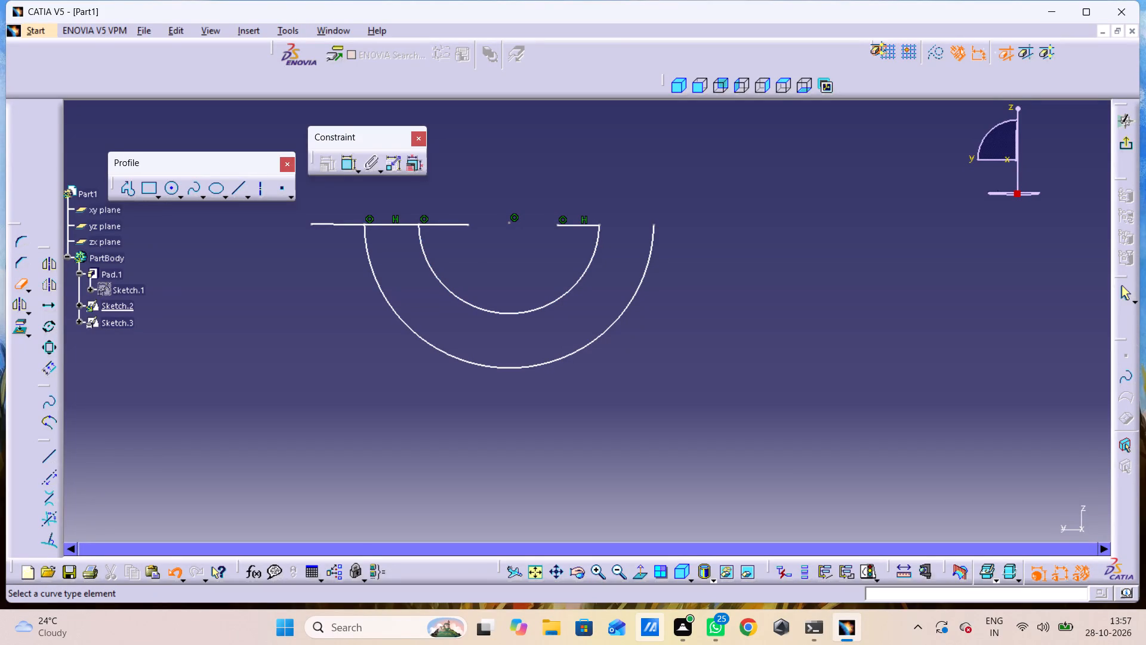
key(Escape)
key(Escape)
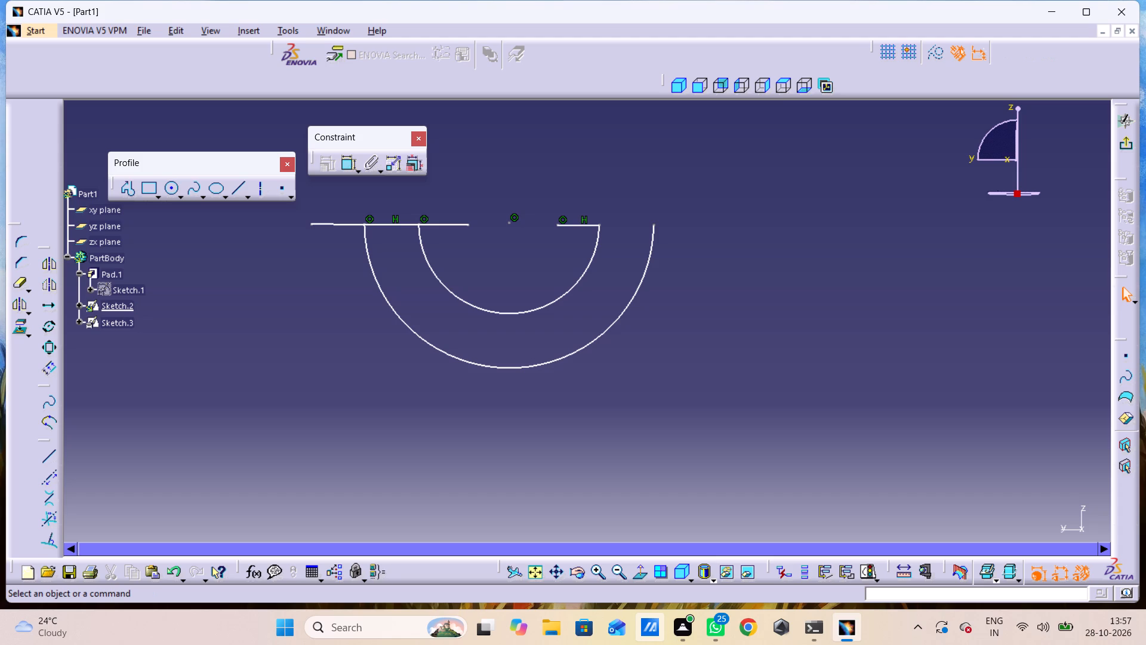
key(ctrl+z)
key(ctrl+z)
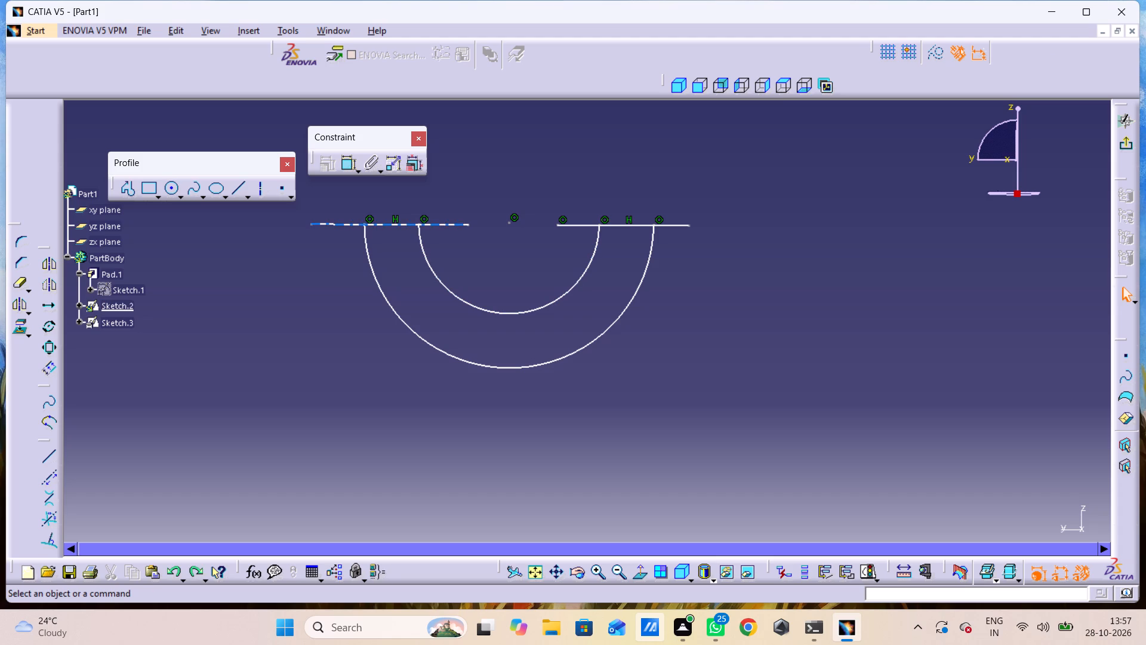
Constrain the right-hand line's outer and inner ends coincident with the right endpoints of the outer and inner arcs.
double_click(343, 163)
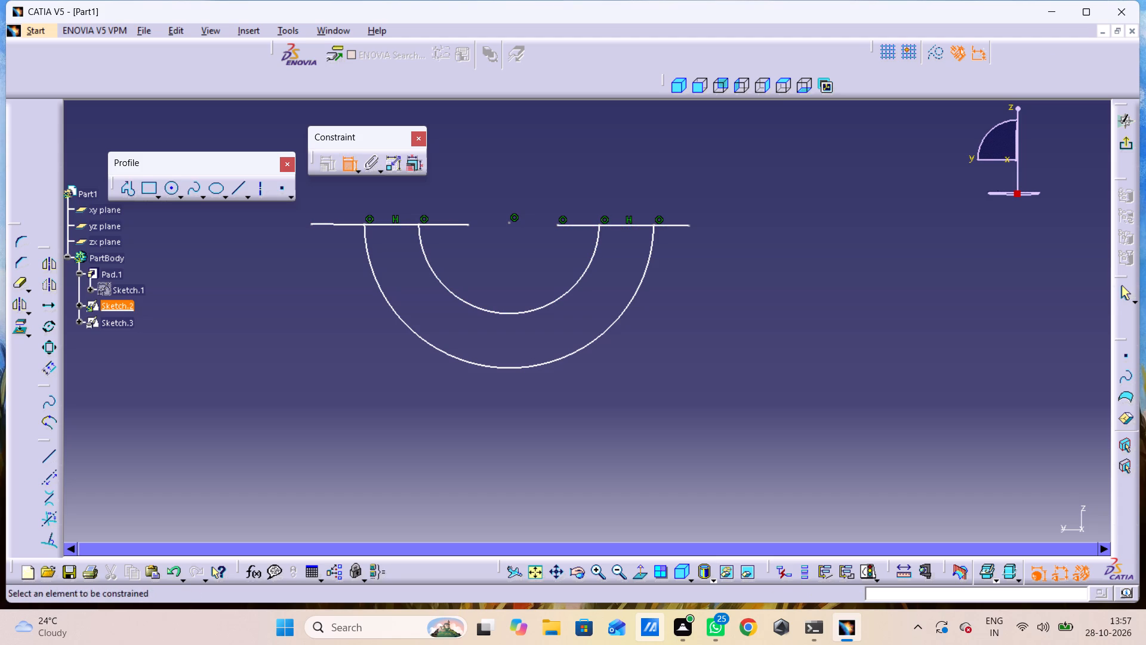
click(689, 226)
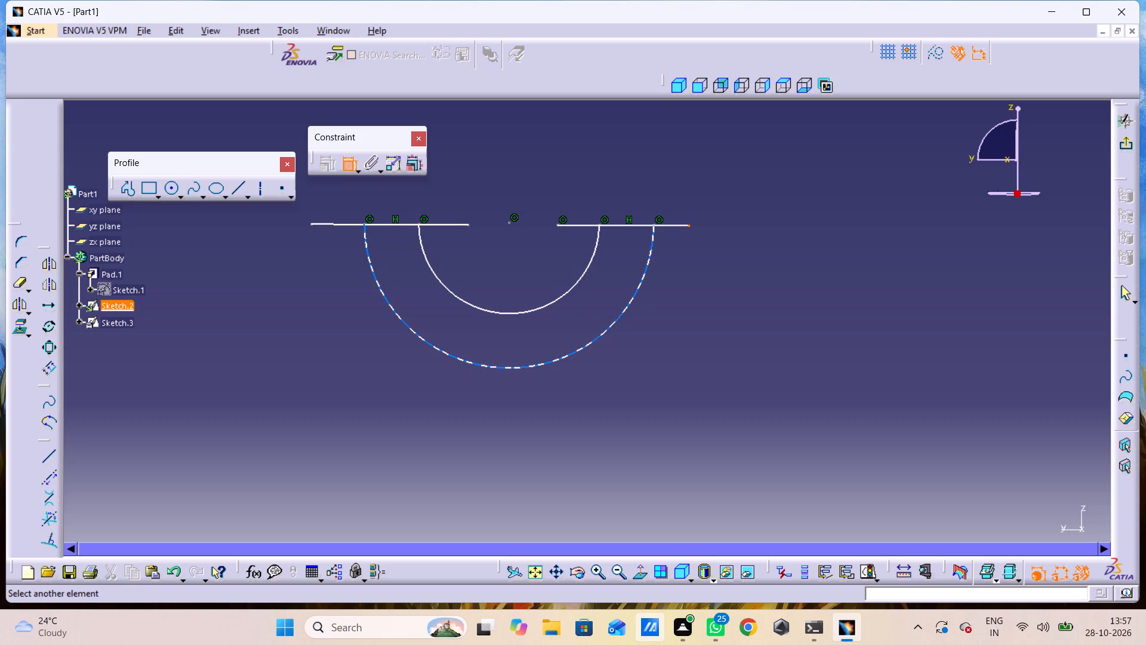
click(655, 225)
right_click(671, 292)
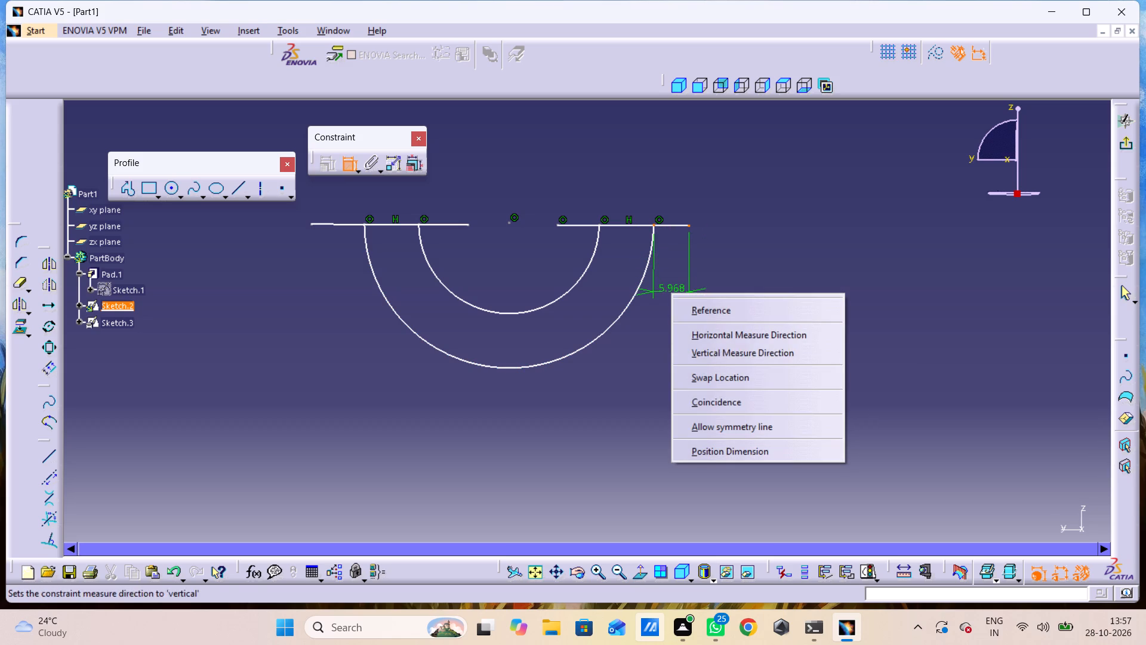
click(727, 398)
click(599, 223)
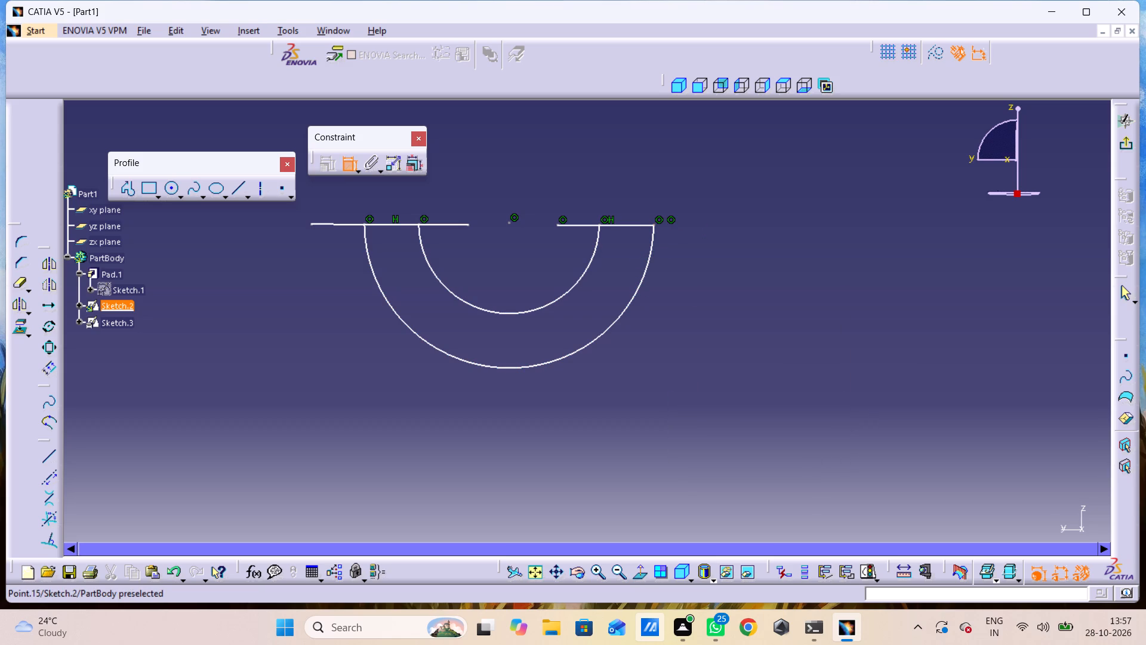
click(557, 225)
right_click(706, 309)
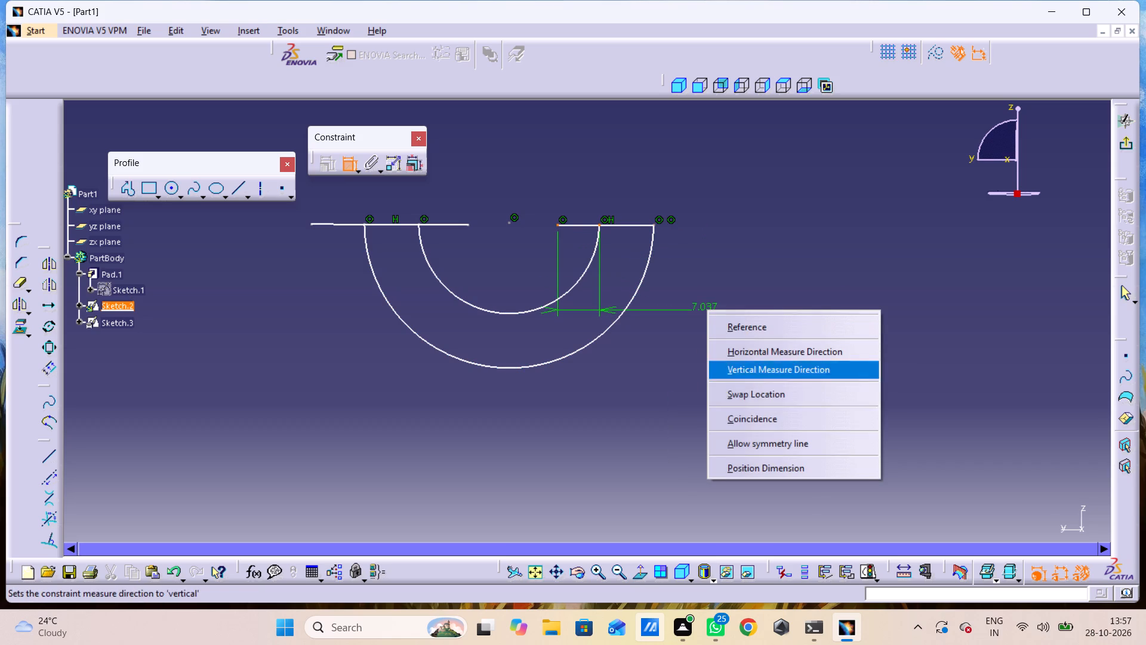
drag(742, 417, 748, 417)
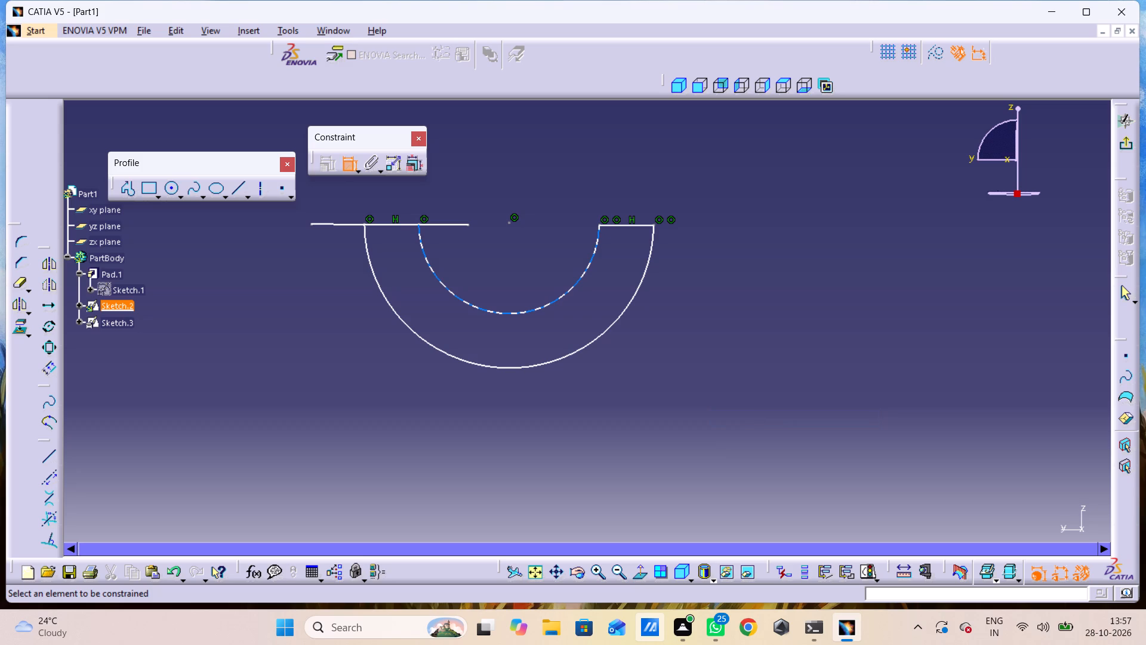
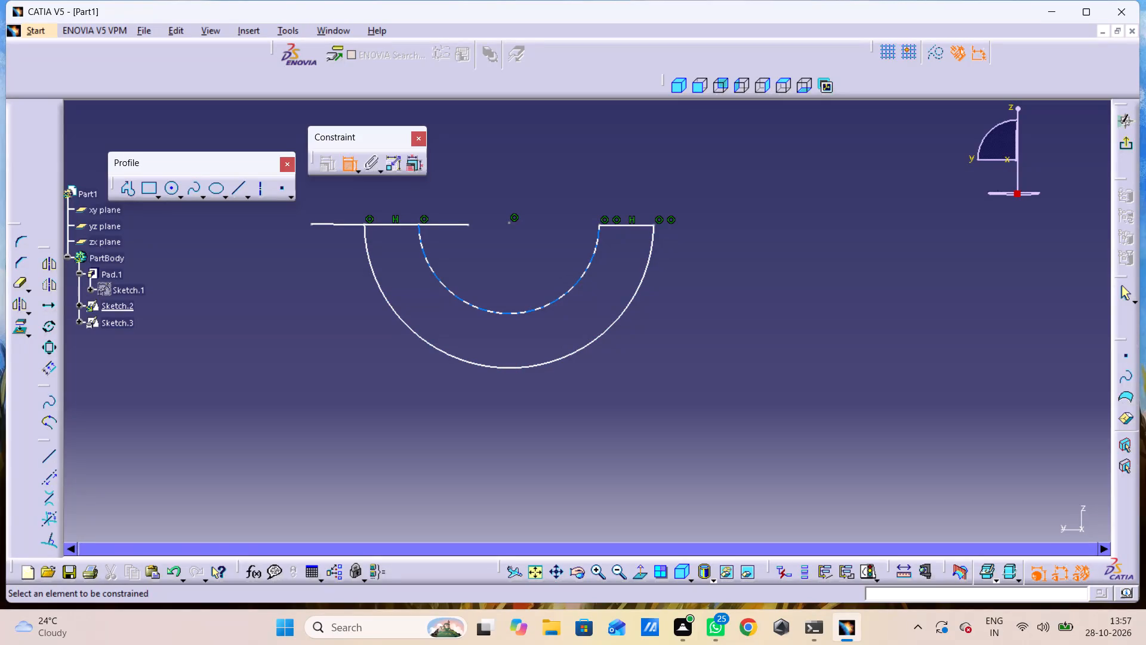
Make the inner arc's endpoint coincident with the inner end of the longer horizontal line, using a Coincidence constraint.
click(470, 225)
click(419, 226)
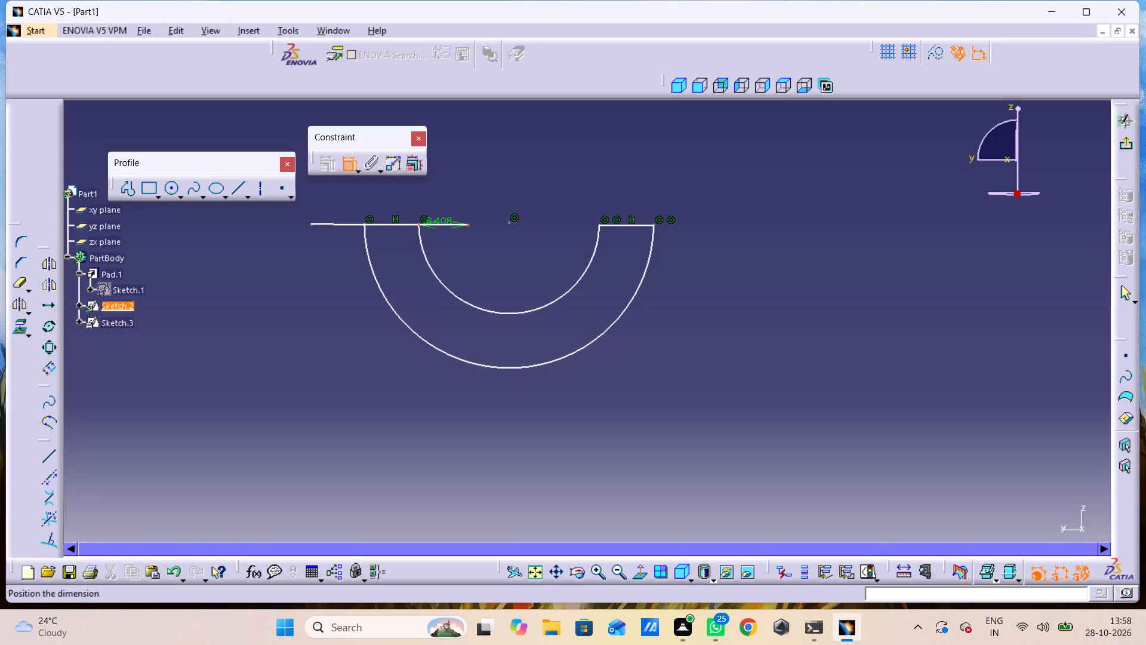
right_click(537, 198)
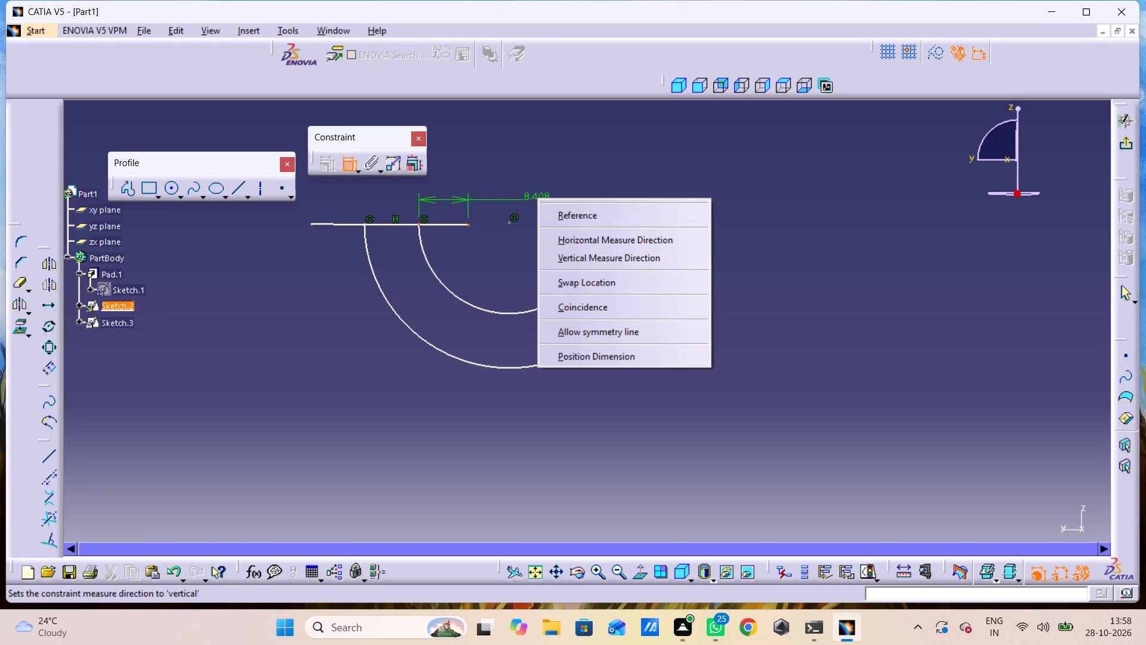
click(640, 298)
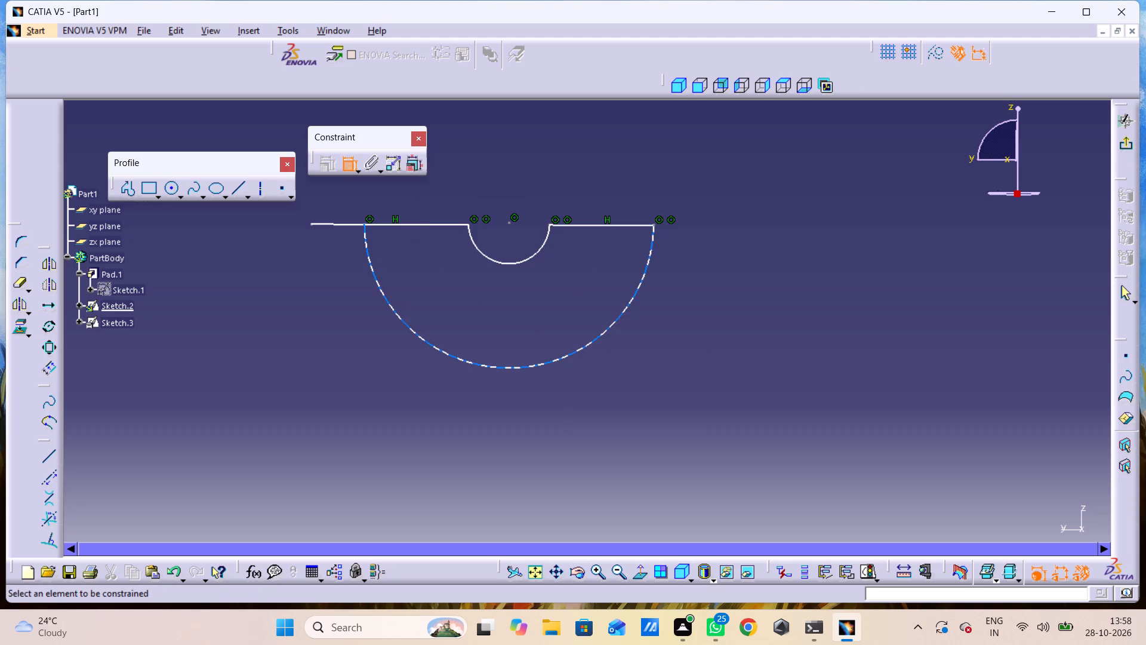
Make the outer arc's endpoint coincident with the free outer end of the same horizontal line, using a Coincidence constraint.
click(312, 225)
click(367, 225)
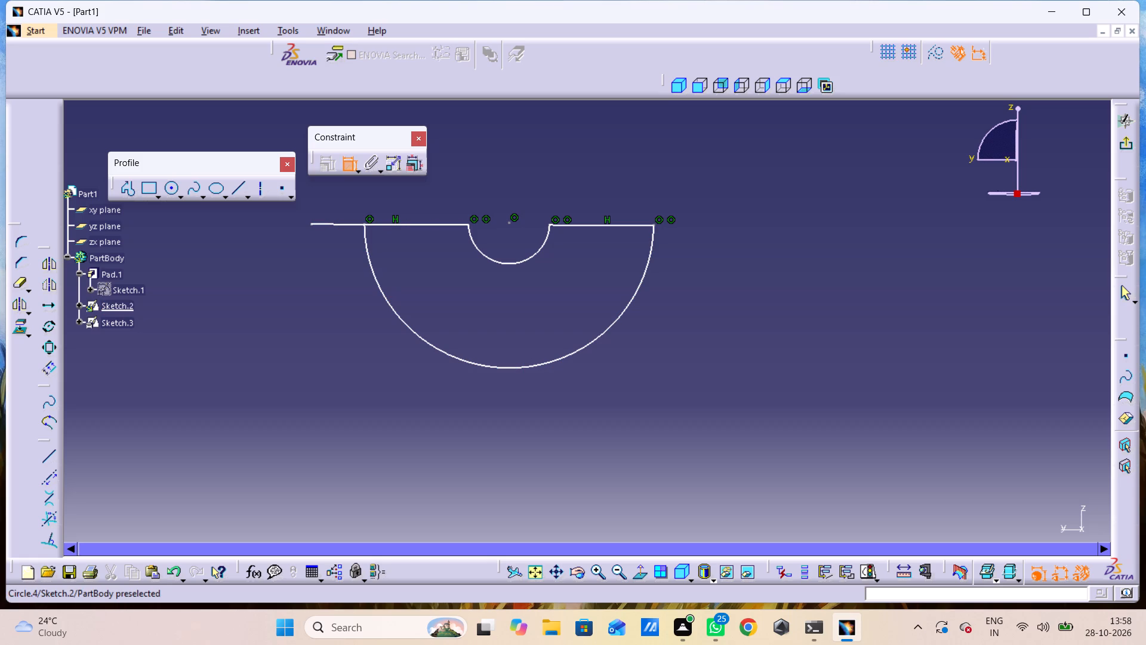
click(366, 225)
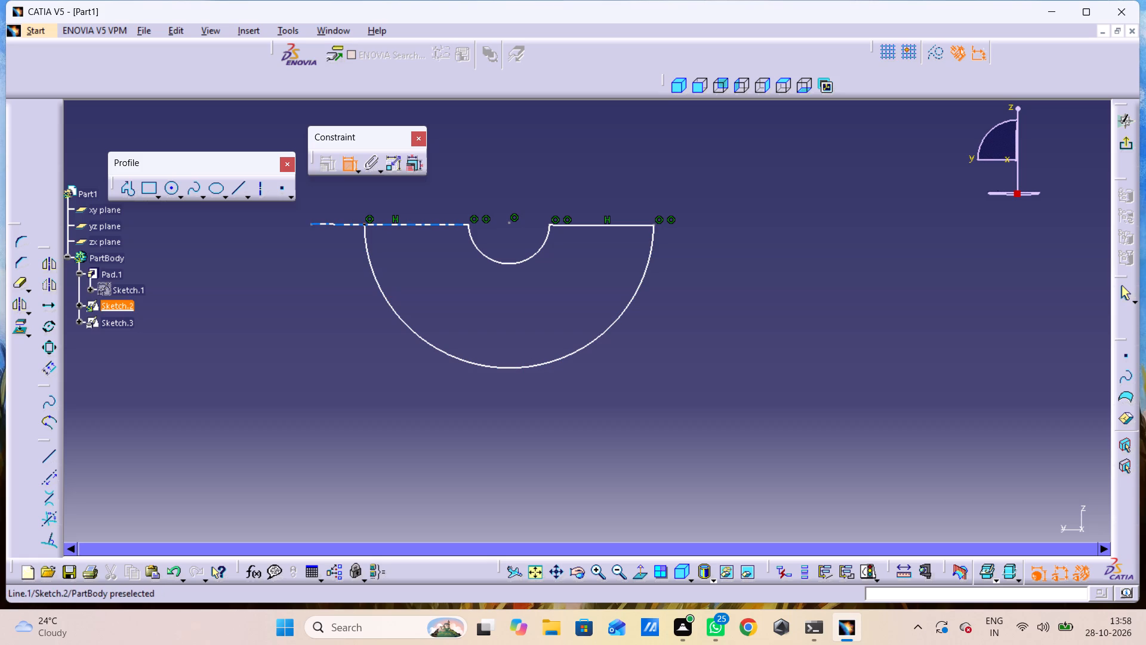
click(314, 223)
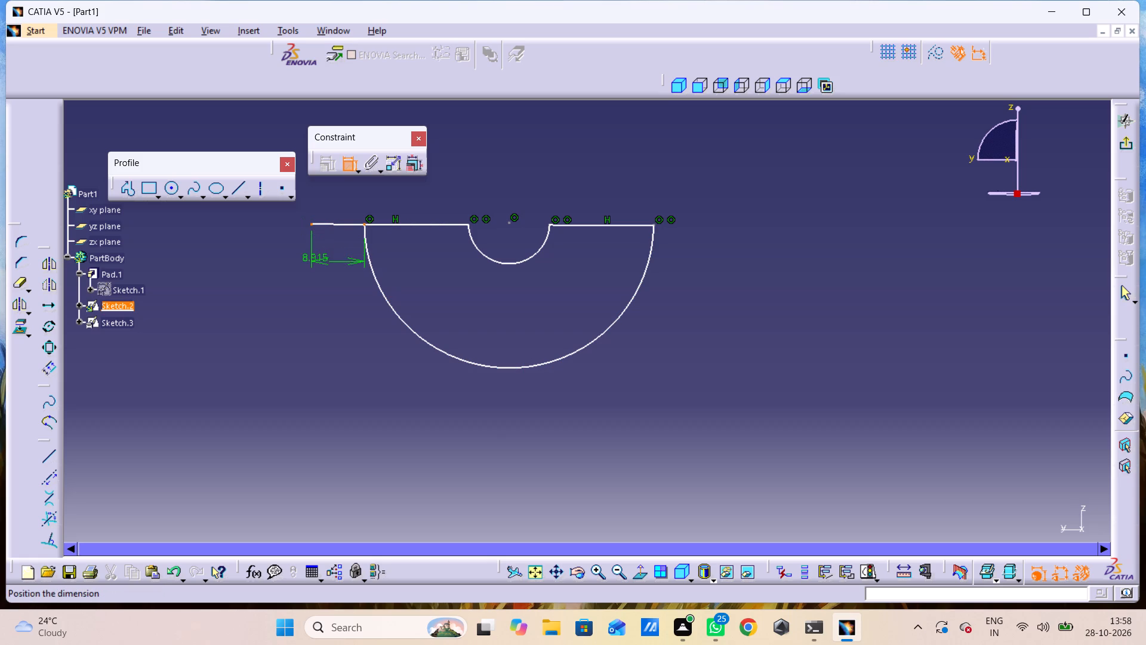
right_click(316, 269)
click(371, 378)
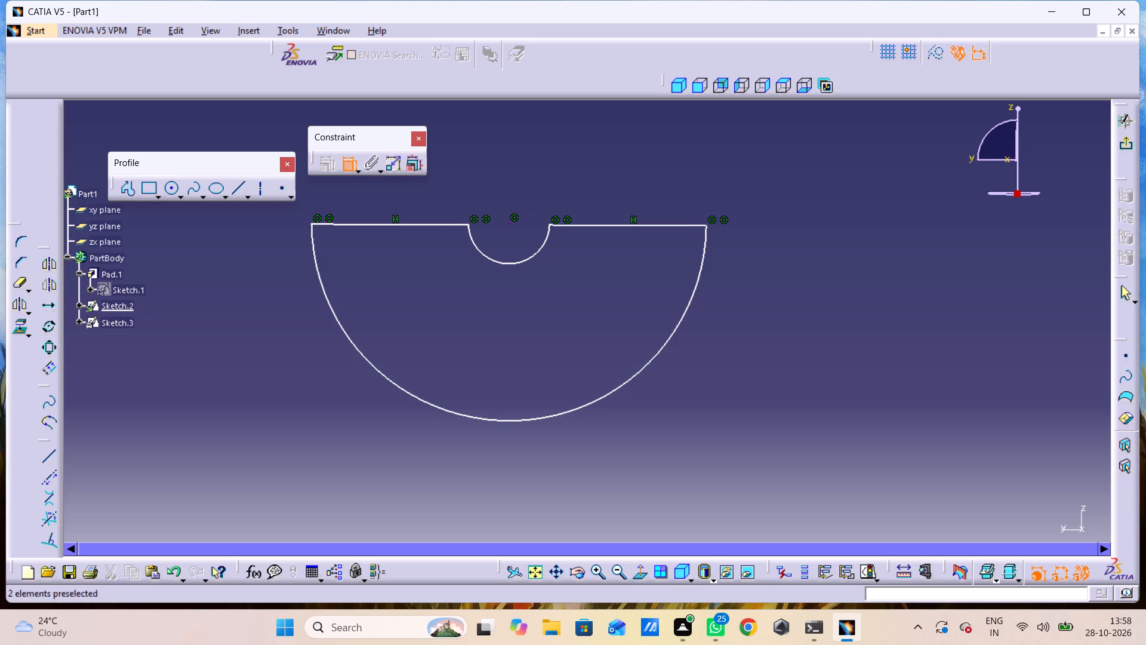
Add a radius dimension to the small inner arc and another to the large outer arc.
drag(512, 262, 515, 267)
click(707, 369)
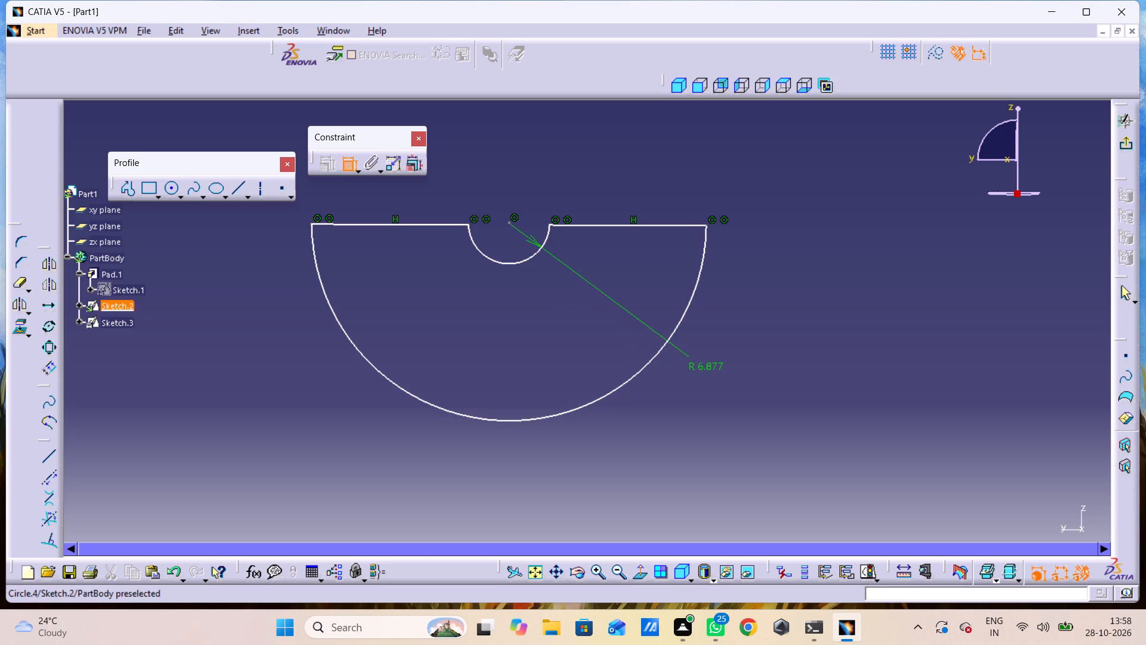
click(695, 283)
click(751, 303)
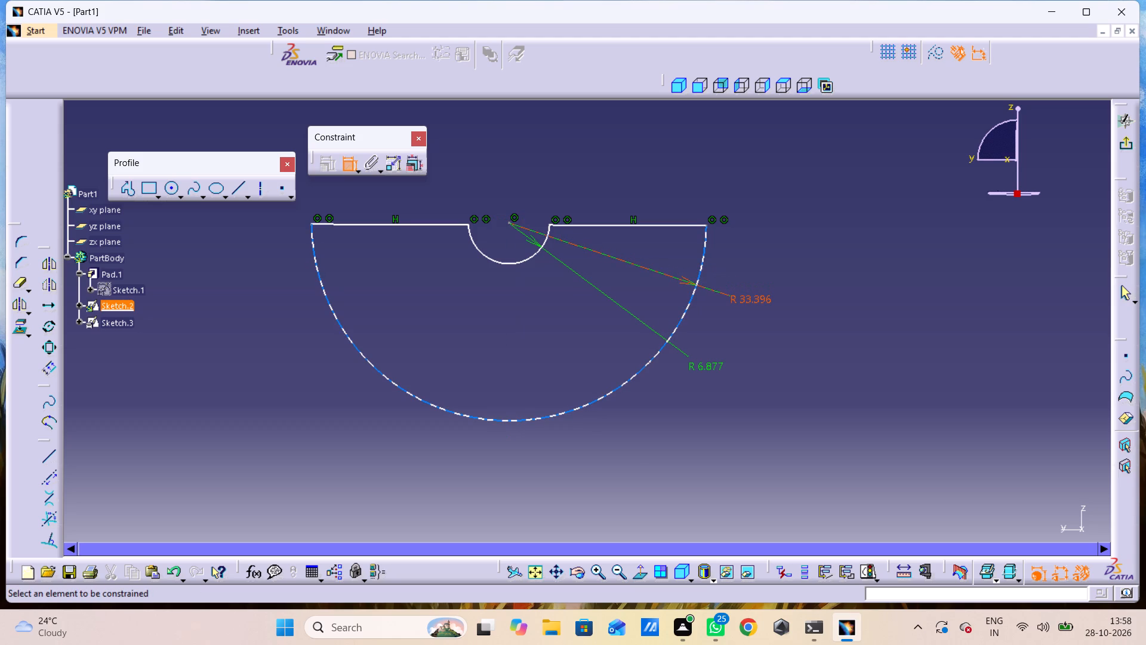
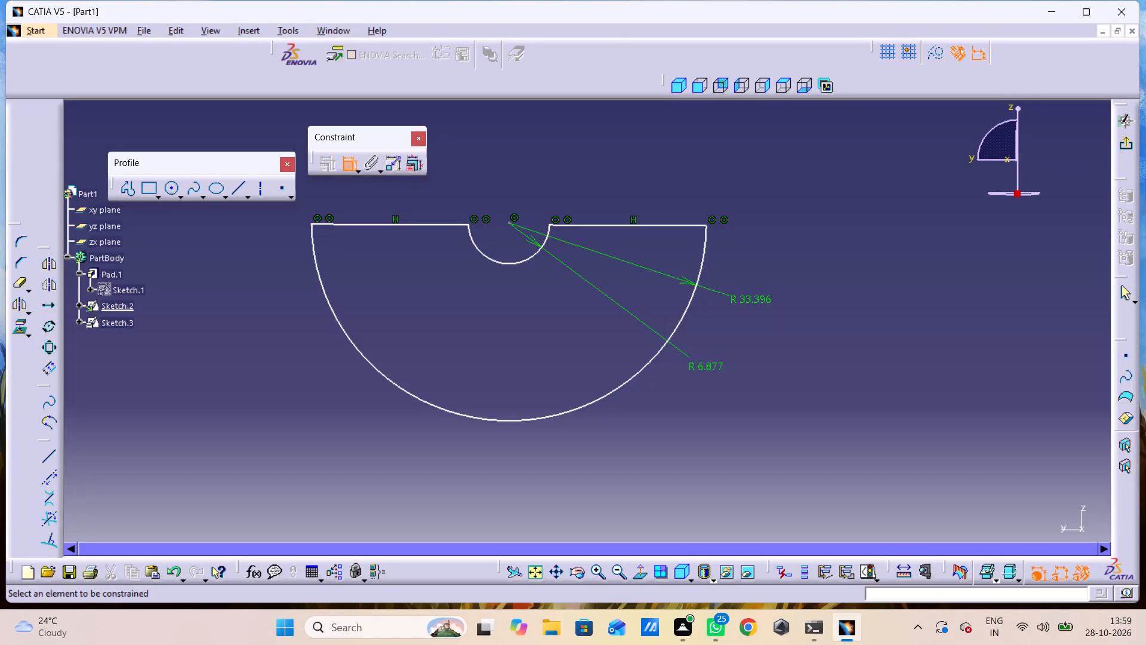
Set the large outer arc's radius to 25 mm.
double_click(752, 299)
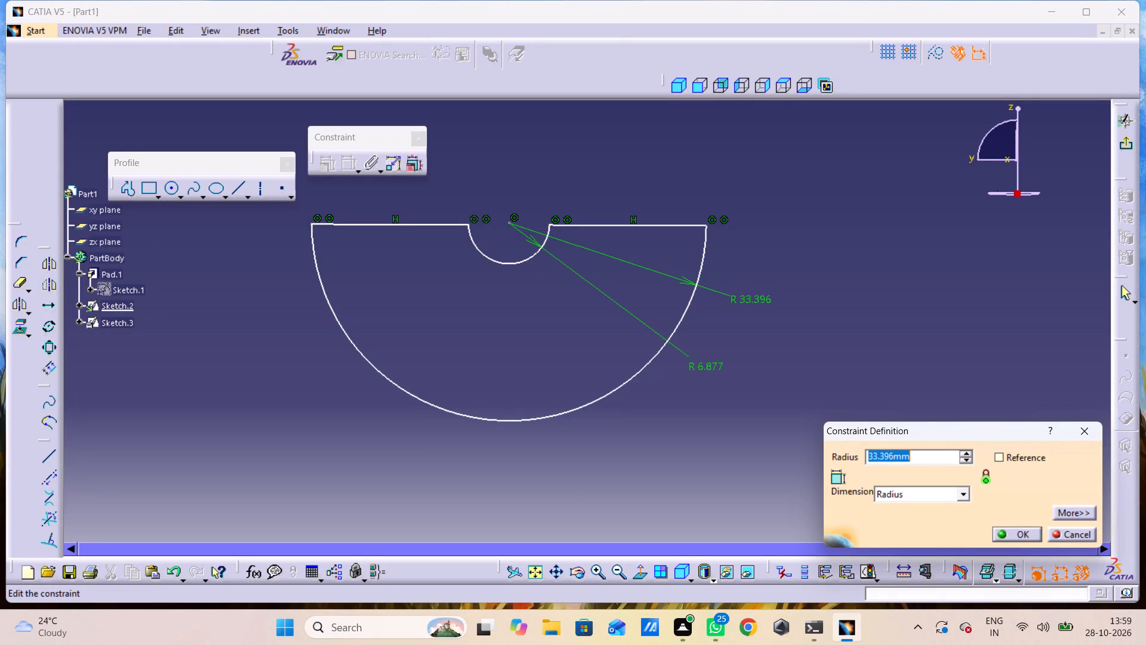
text(215)
key(Return)
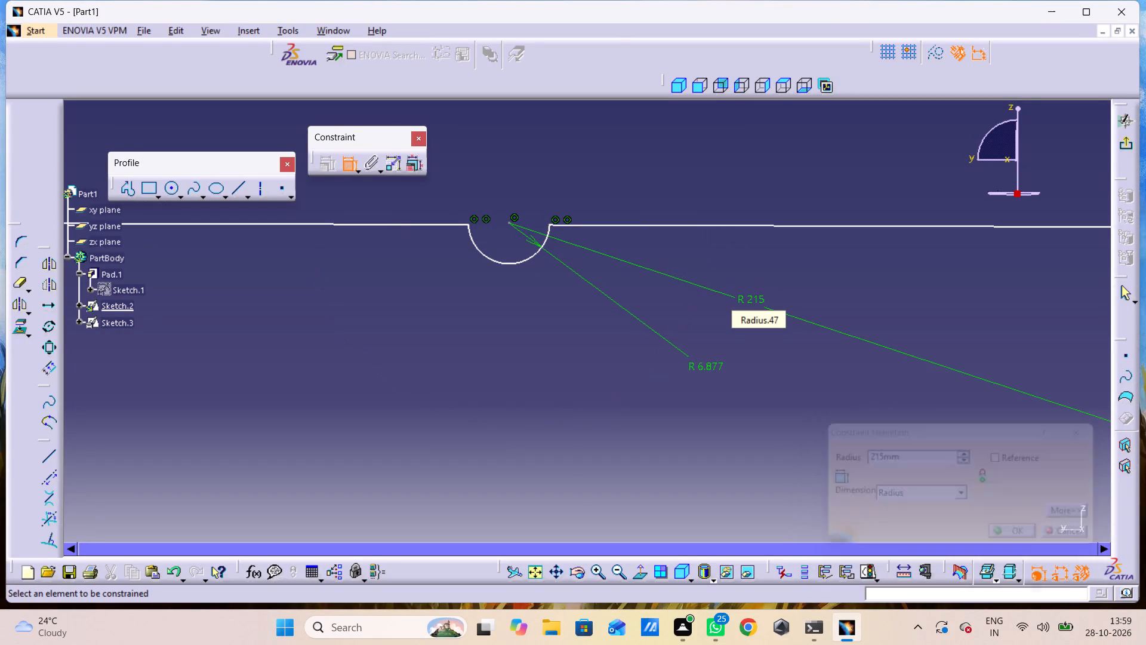
double_click(759, 294)
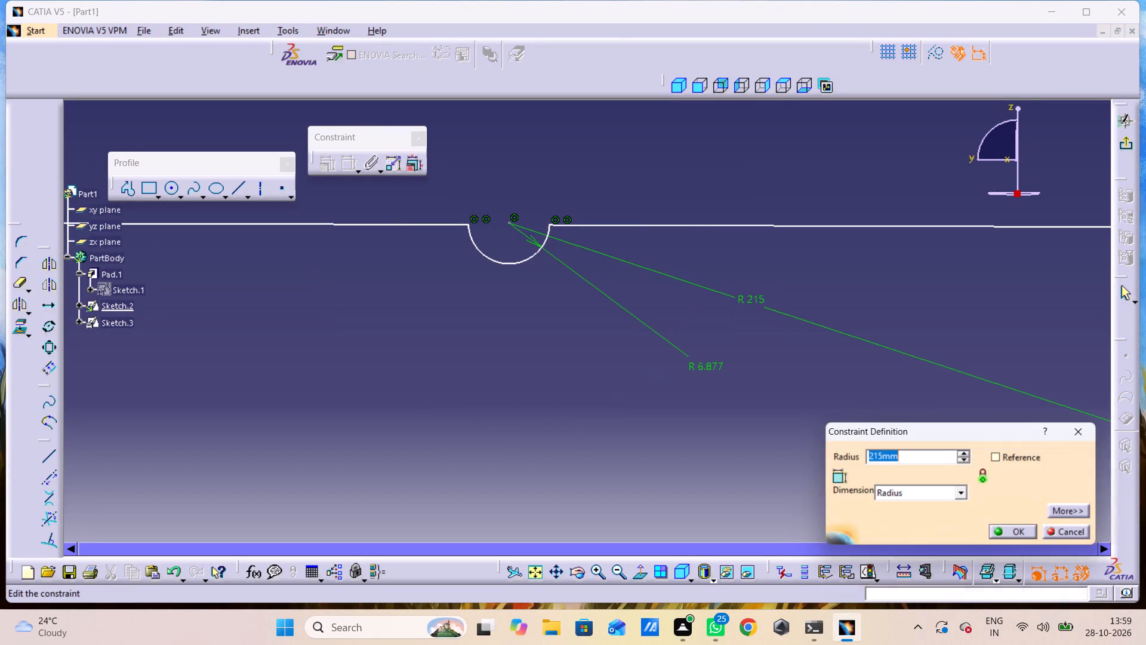
text(25)
key(Return)
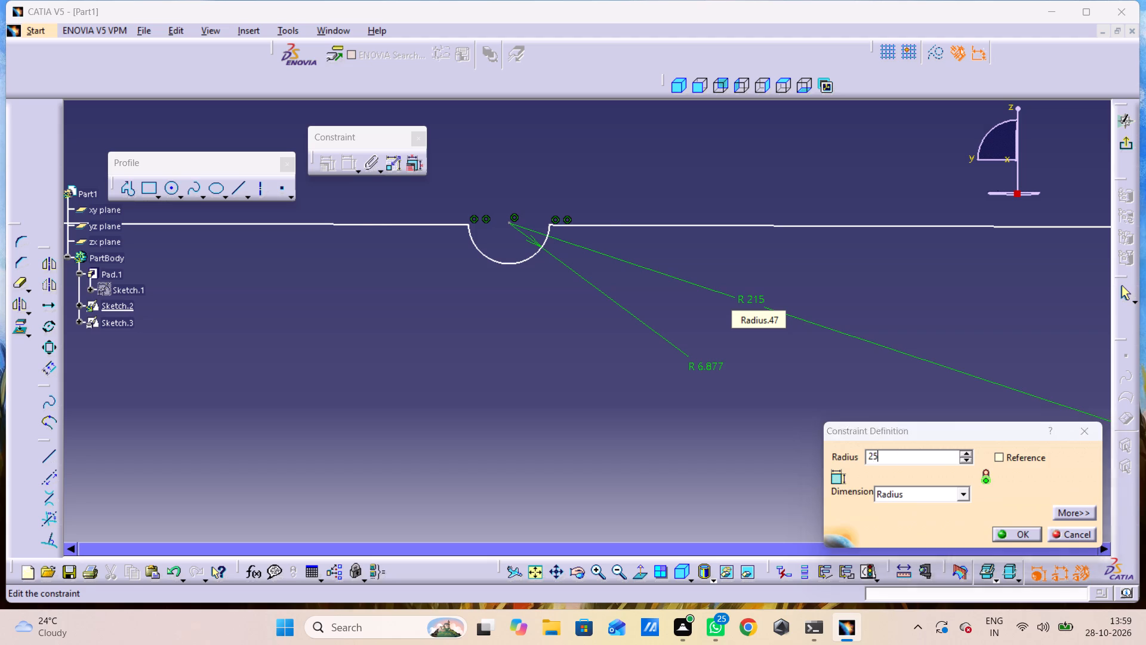
Set the small inner arc's radius to 15 mm.
double_click(702, 366)
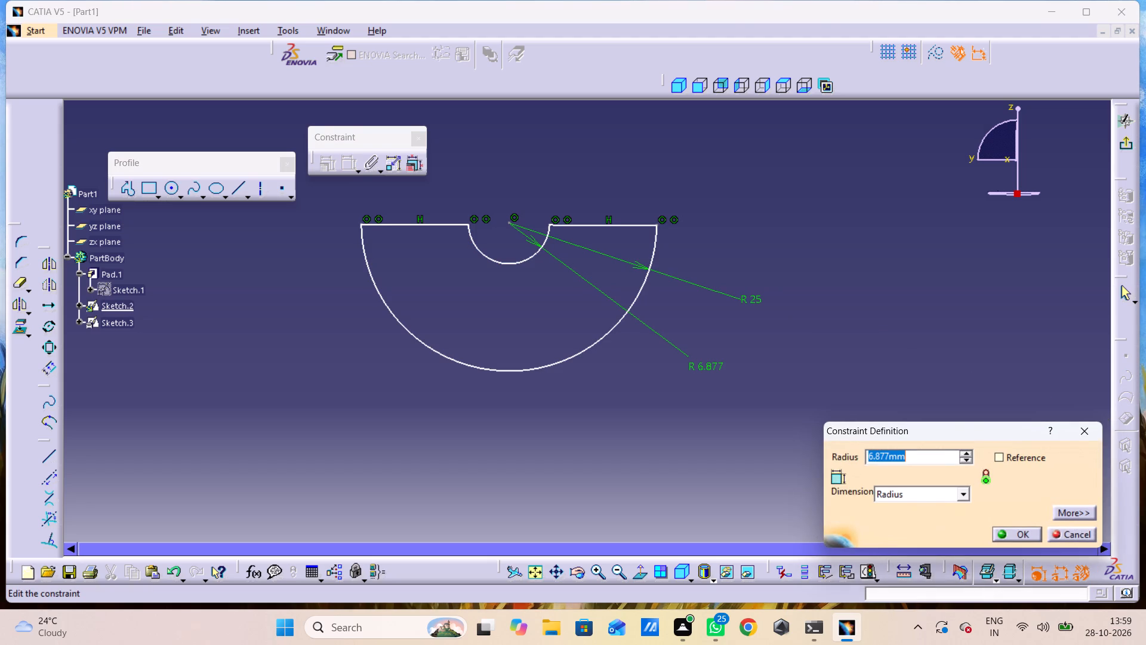
text(15)
key(Return)
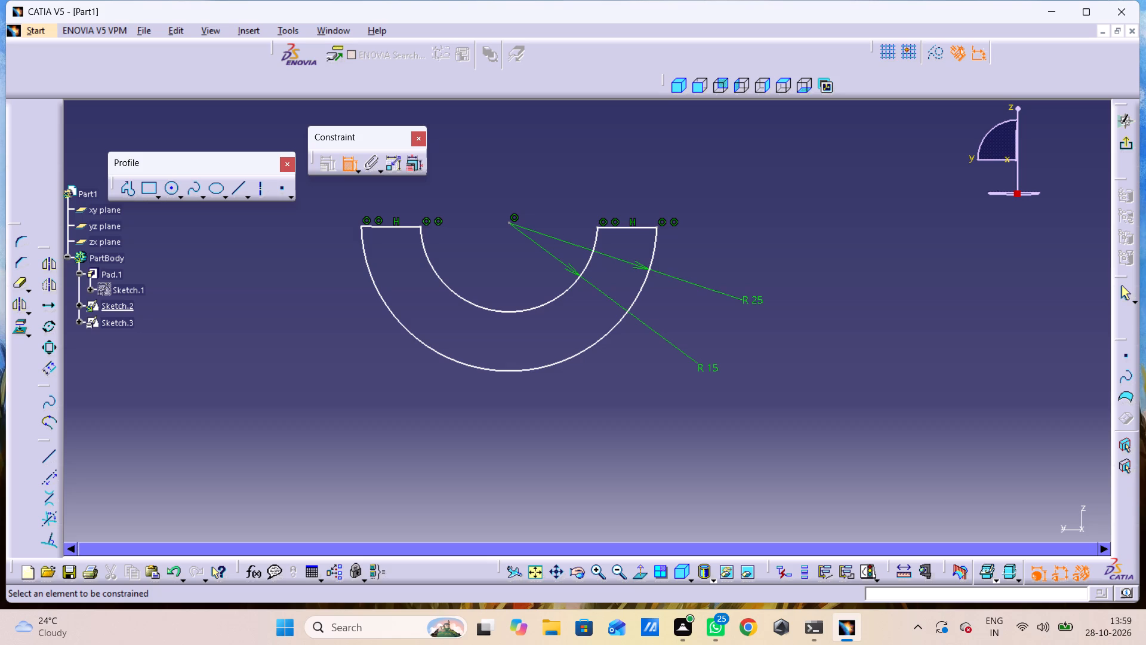
Examine the half-ring profile's position relative to the existing pad from several angles, ending normal to the sketch plane.
middle_drag(730, 325, 741, 424)
right_click(731, 325)
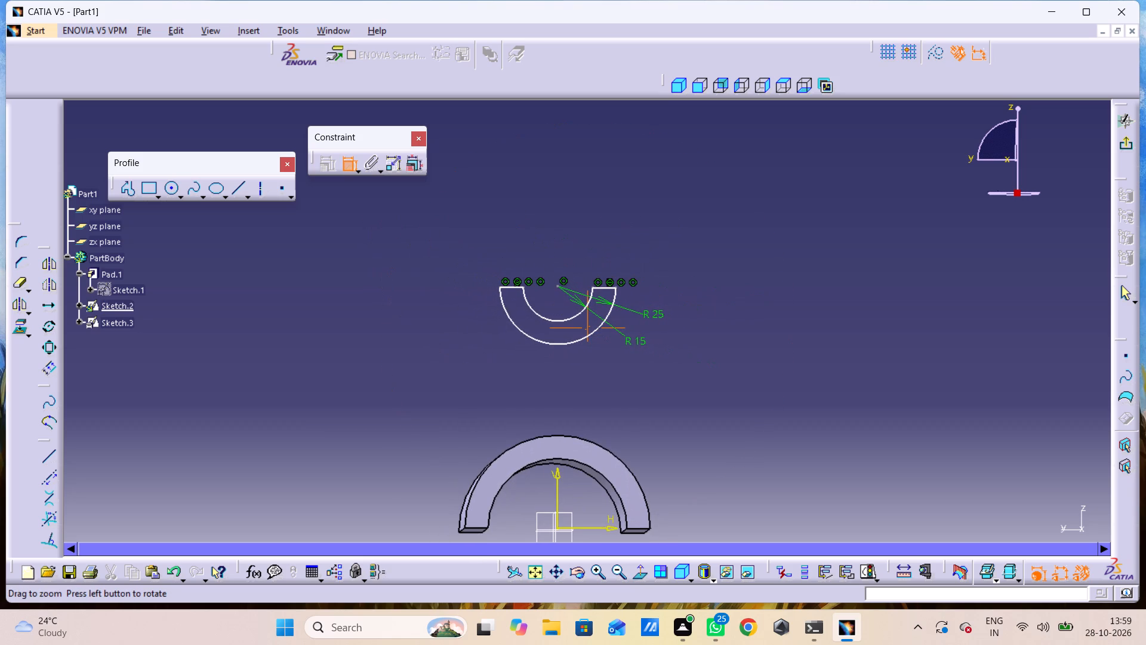
middle_drag(741, 424, 739, 416)
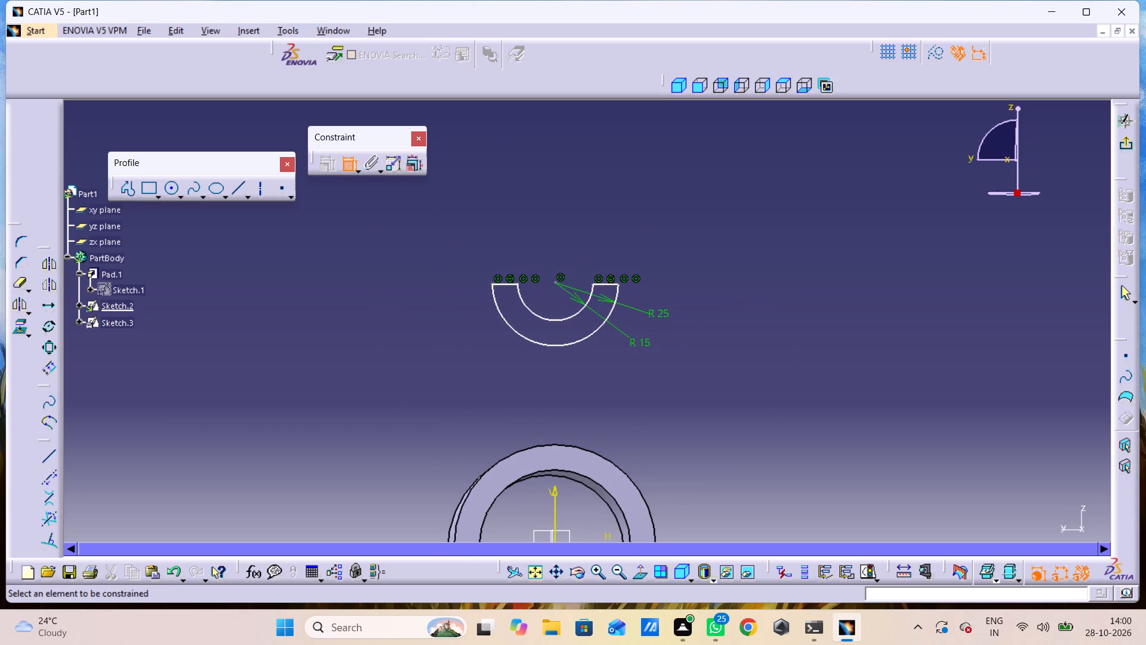
ctrl+middle_drag(722, 387, 668, 395)
ctrl+middle_drag(668, 395, 618, 419)
ctrl+right_drag(668, 395, 618, 419)
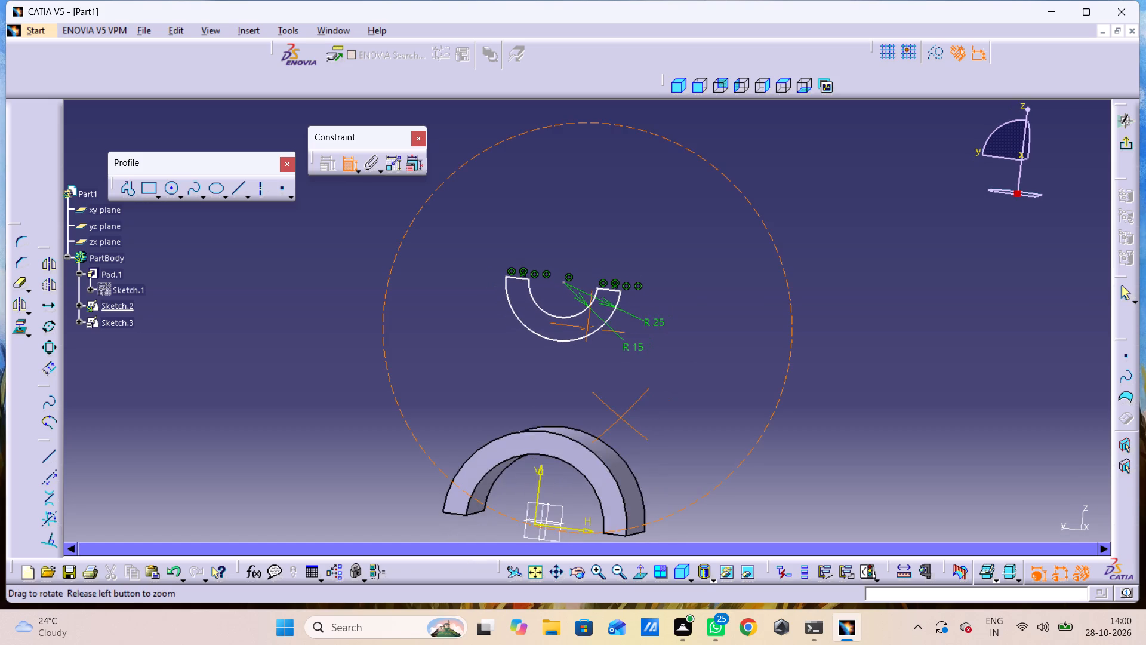
ctrl+right_drag(618, 419, 614, 419)
ctrl+middle_drag(618, 419, 586, 427)
ctrl+middle_drag(638, 400, 639, 400)
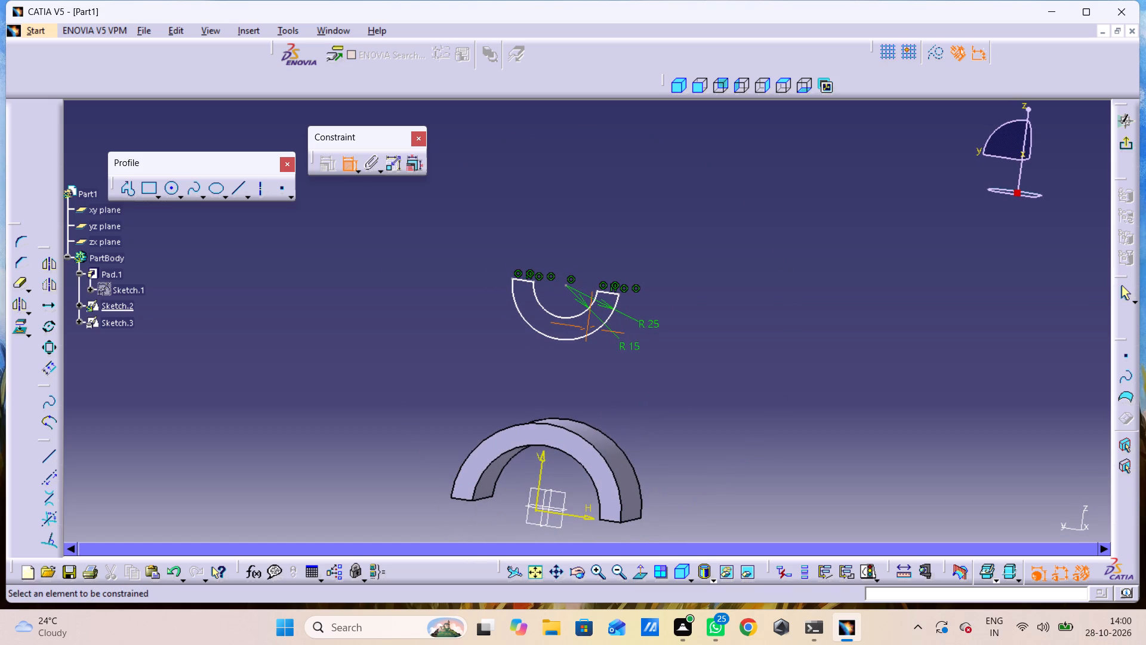
ctrl+middle_drag(639, 400, 452, 344)
ctrl+right_drag(639, 400, 423, 322)
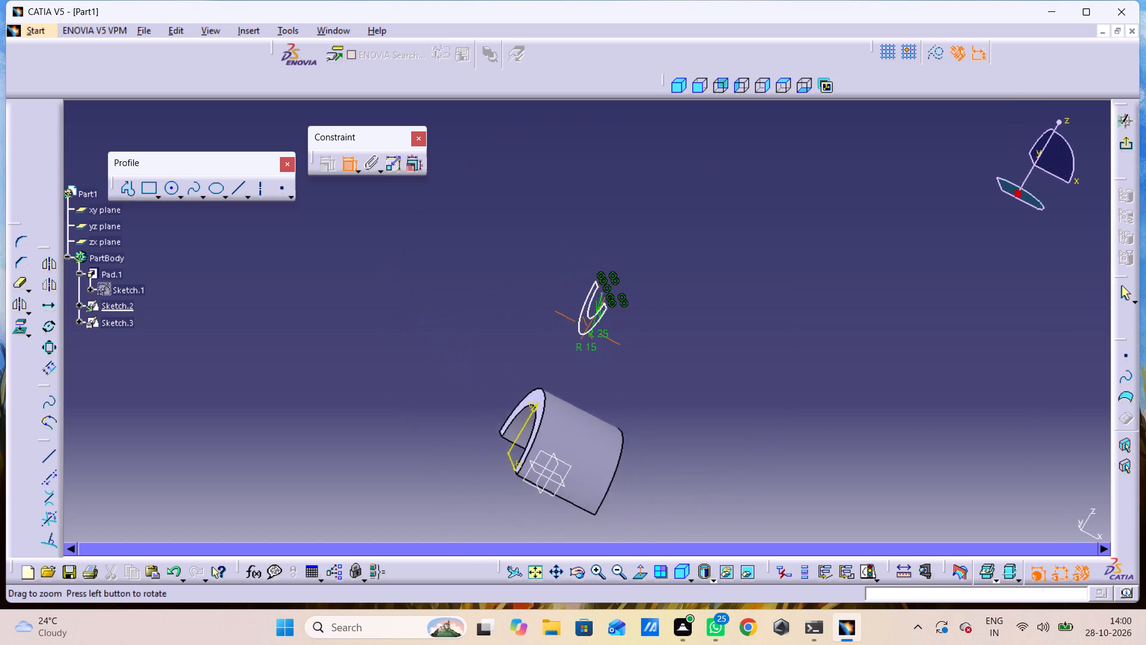
ctrl+middle_drag(452, 344, 519, 360)
ctrl+middle_drag(503, 351, 508, 358)
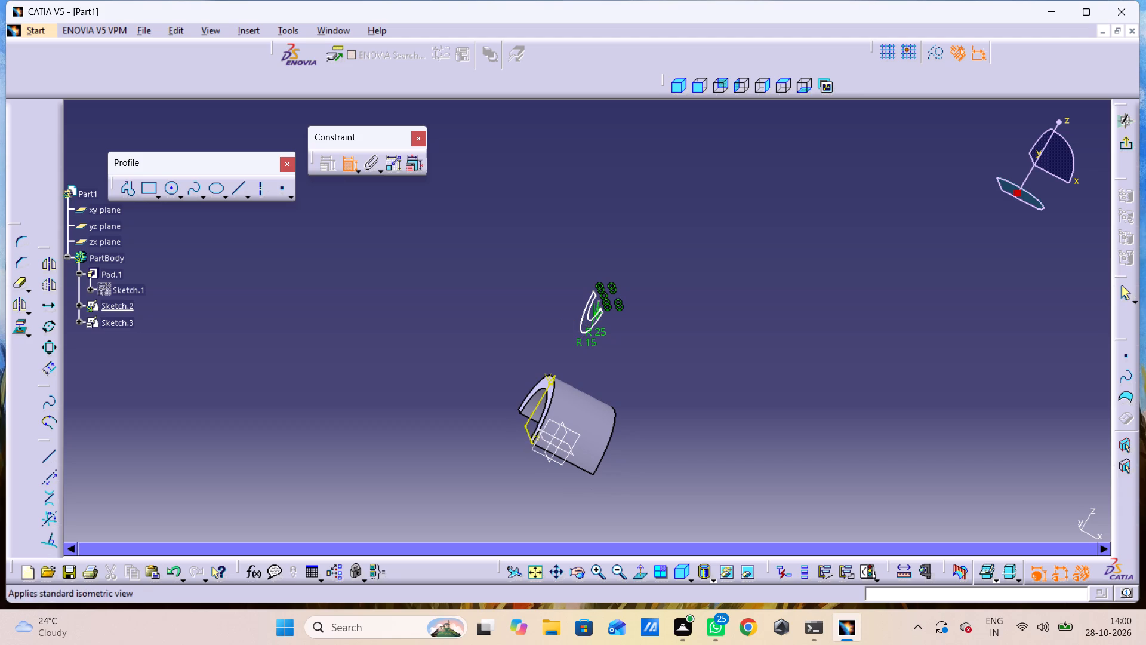
click(643, 569)
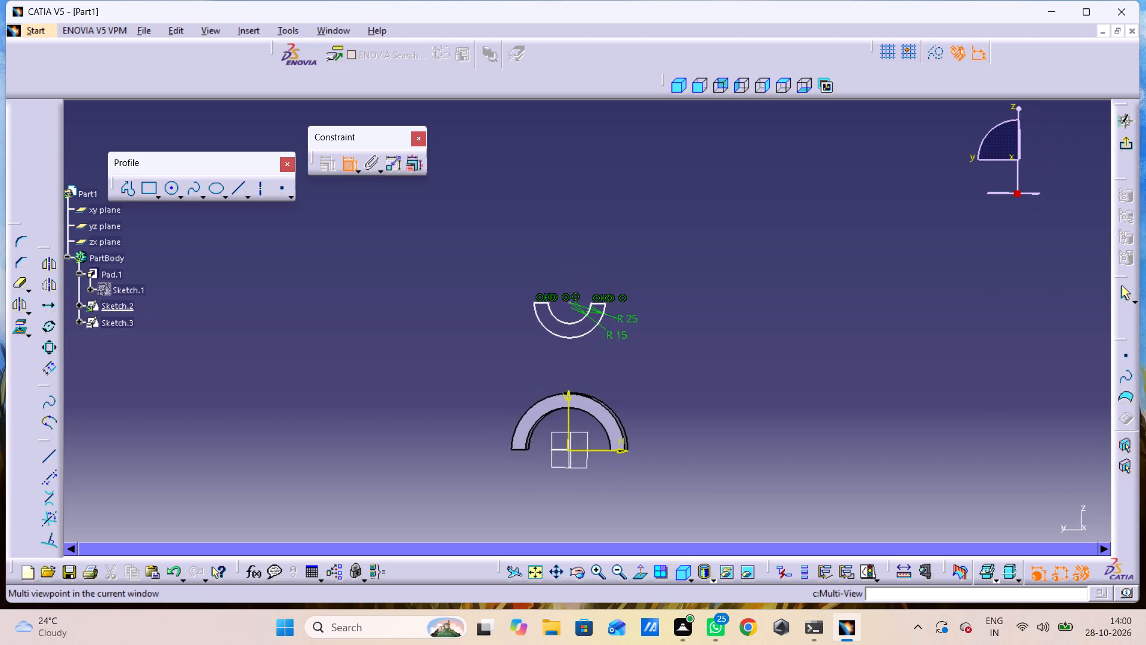
ctrl+middle_drag(668, 444, 671, 441)
ctrl+right_click(669, 444)
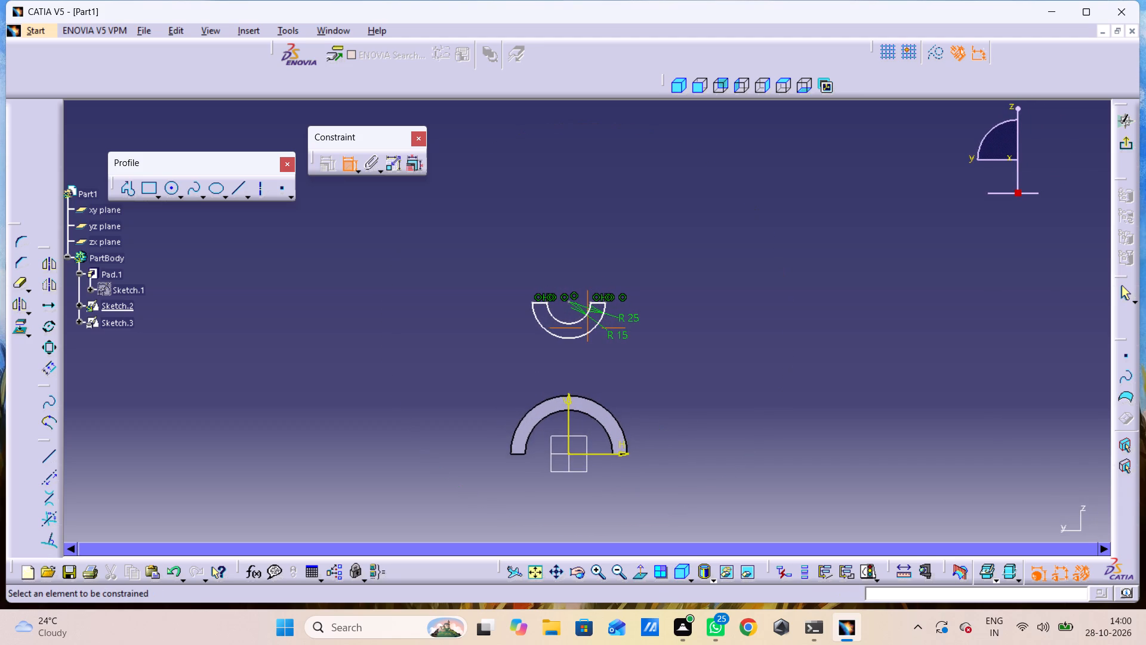
ctrl+middle_drag(671, 441, 668, 372)
middle_drag(651, 406, 662, 342)
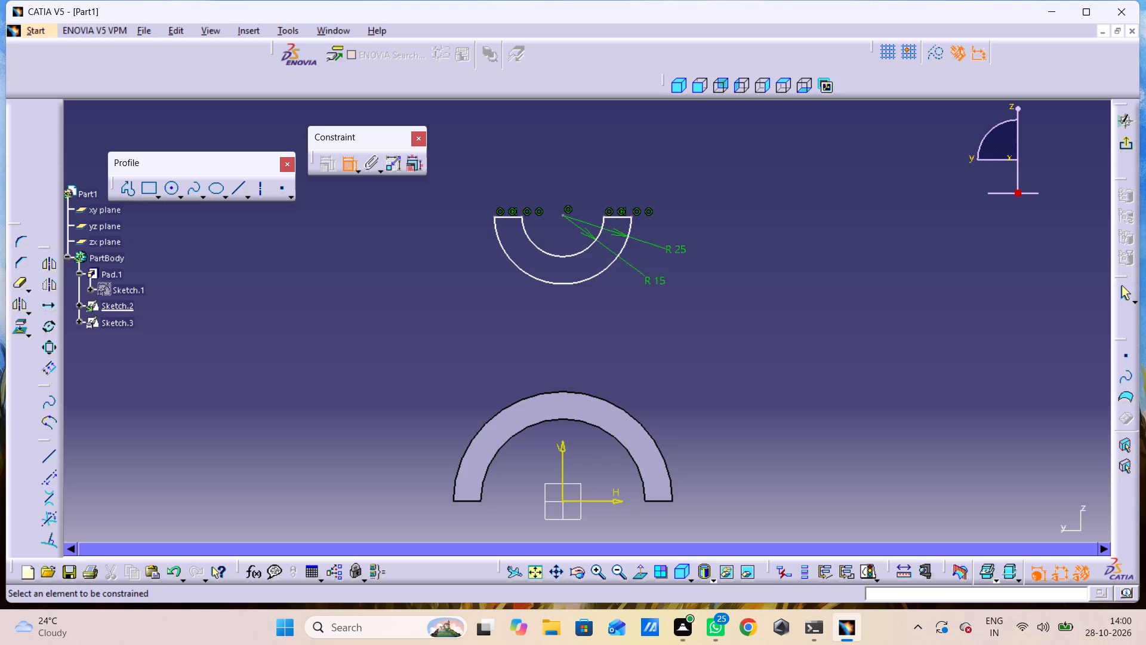
Sketch a slanted profile line from just outside the pad's foot at about H 48, V 2 mm up beside the small half-ring's outer corner.
click(128, 194)
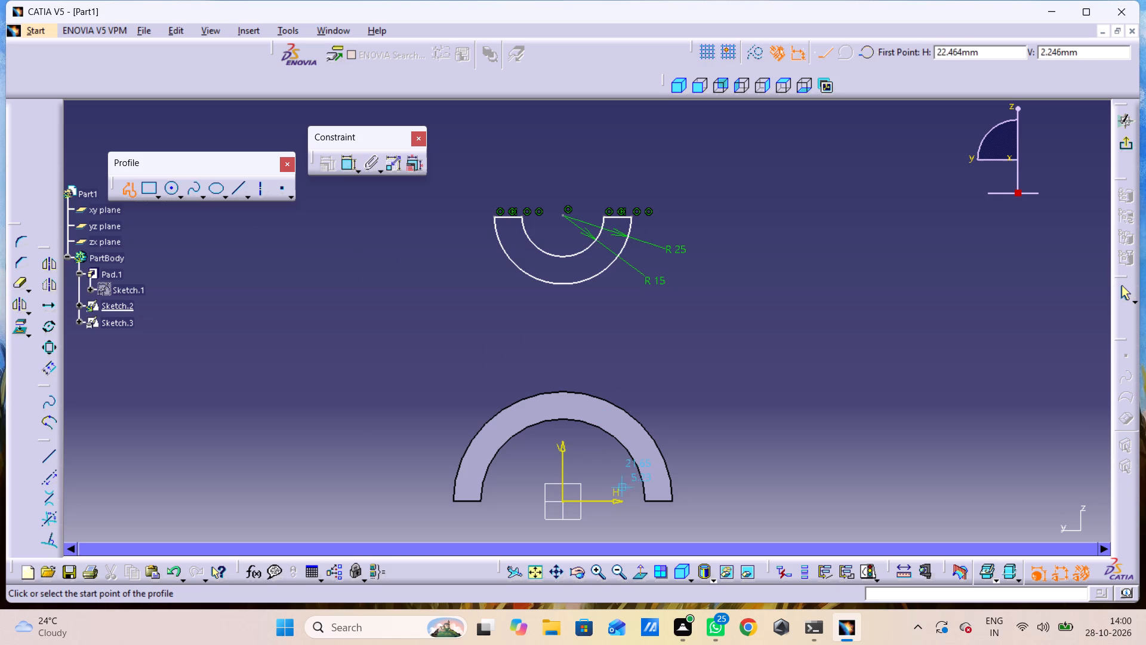
click(692, 498)
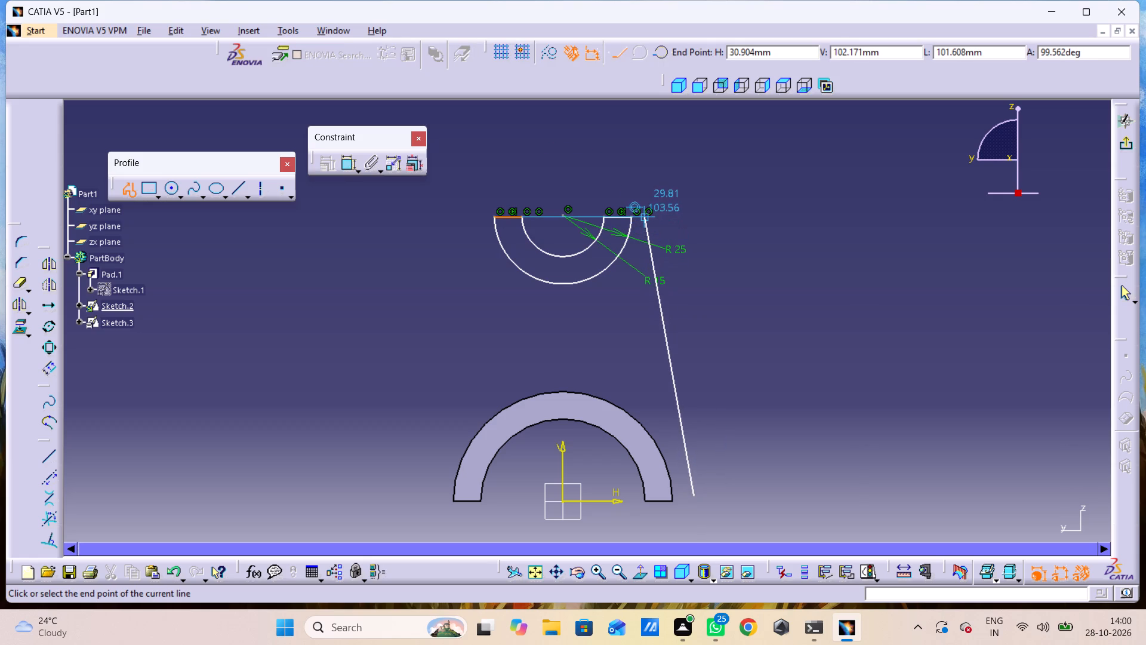
click(648, 220)
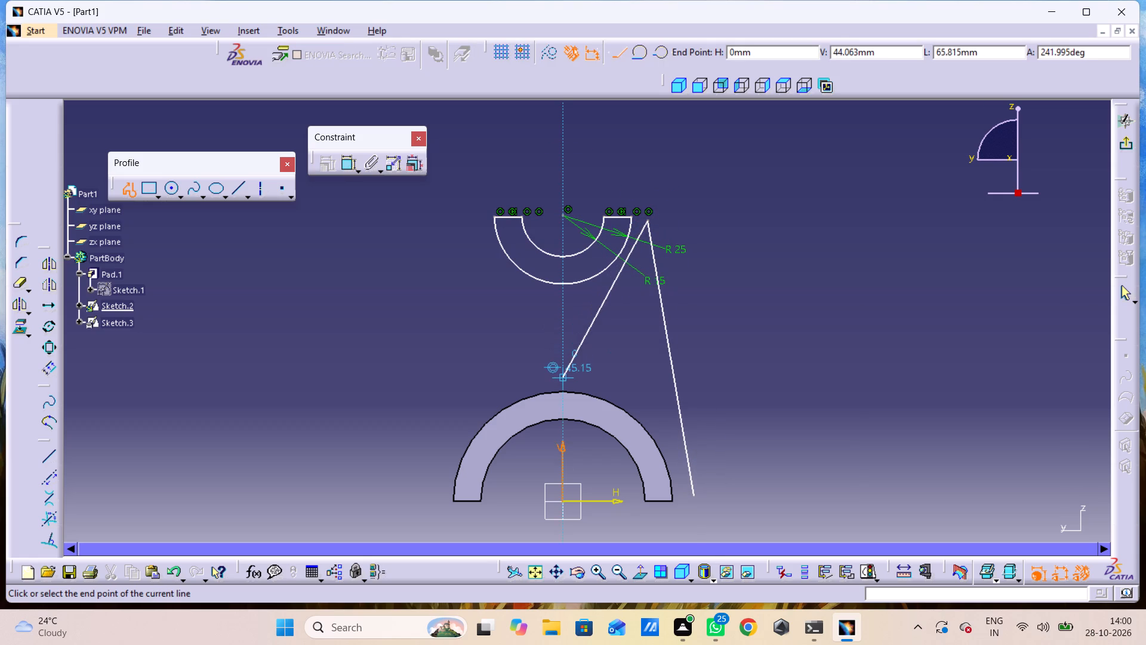
key(Escape)
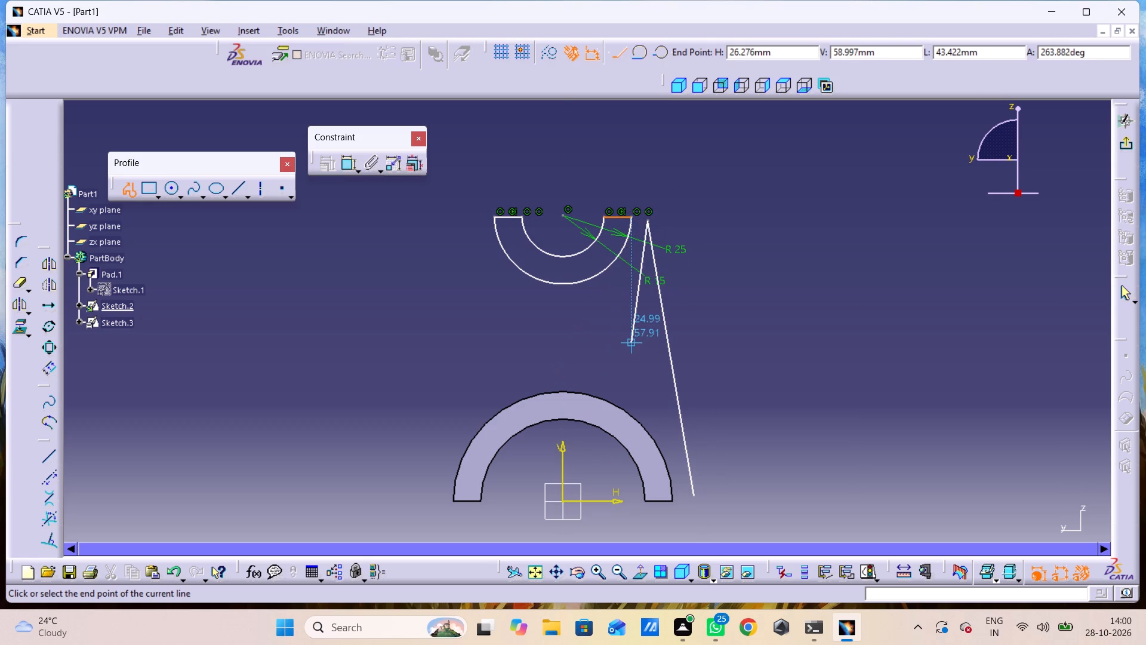
key(Escape)
key(Escape)
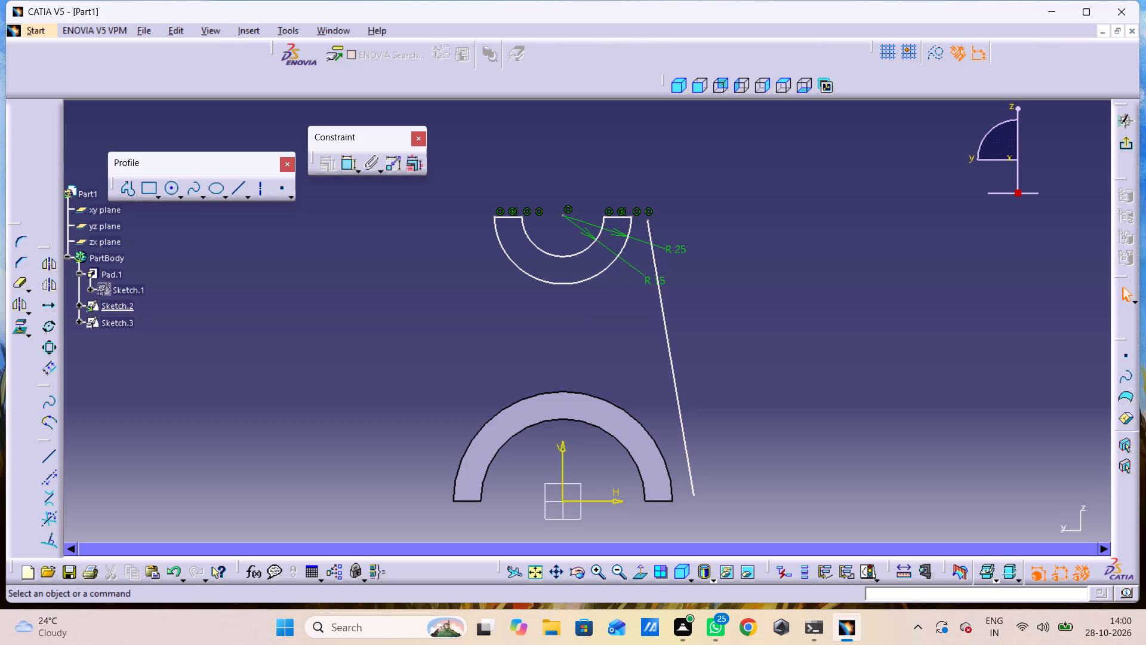
Project the pad's outer arc edge into Sketch.2 as a 3D element.
click(467, 450)
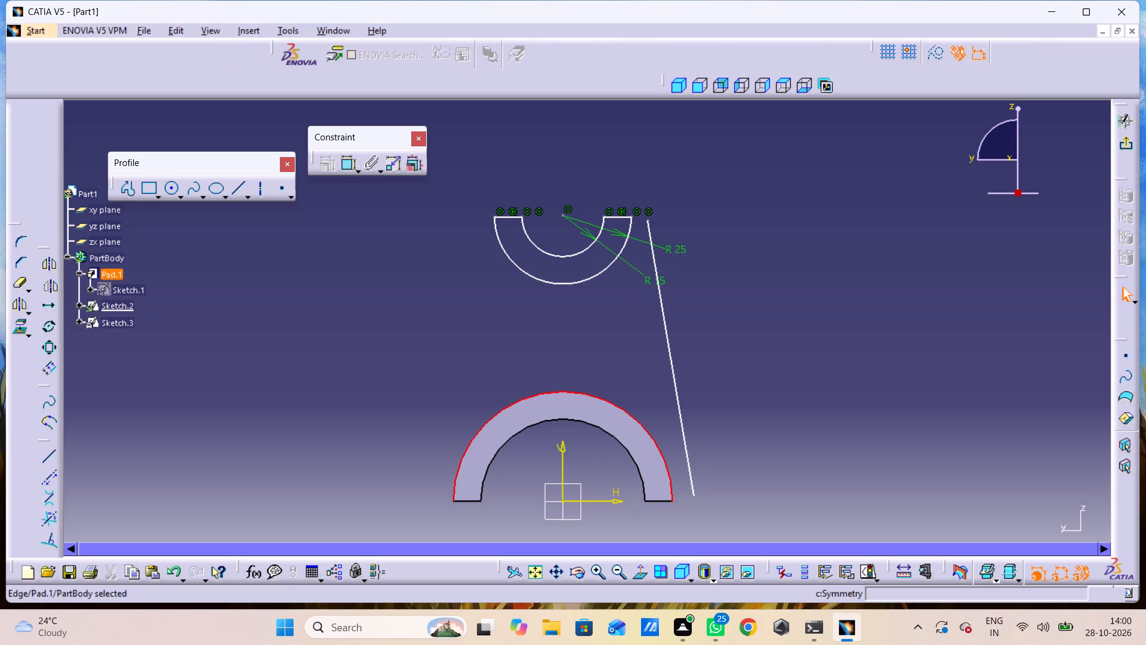
click(23, 330)
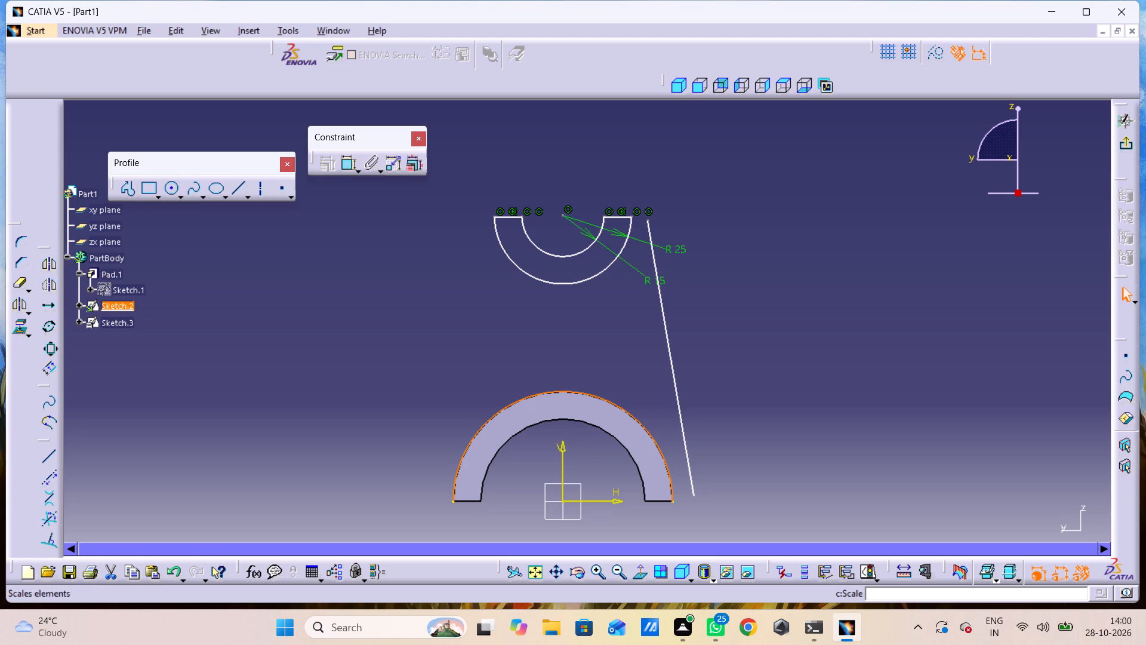
click(796, 411)
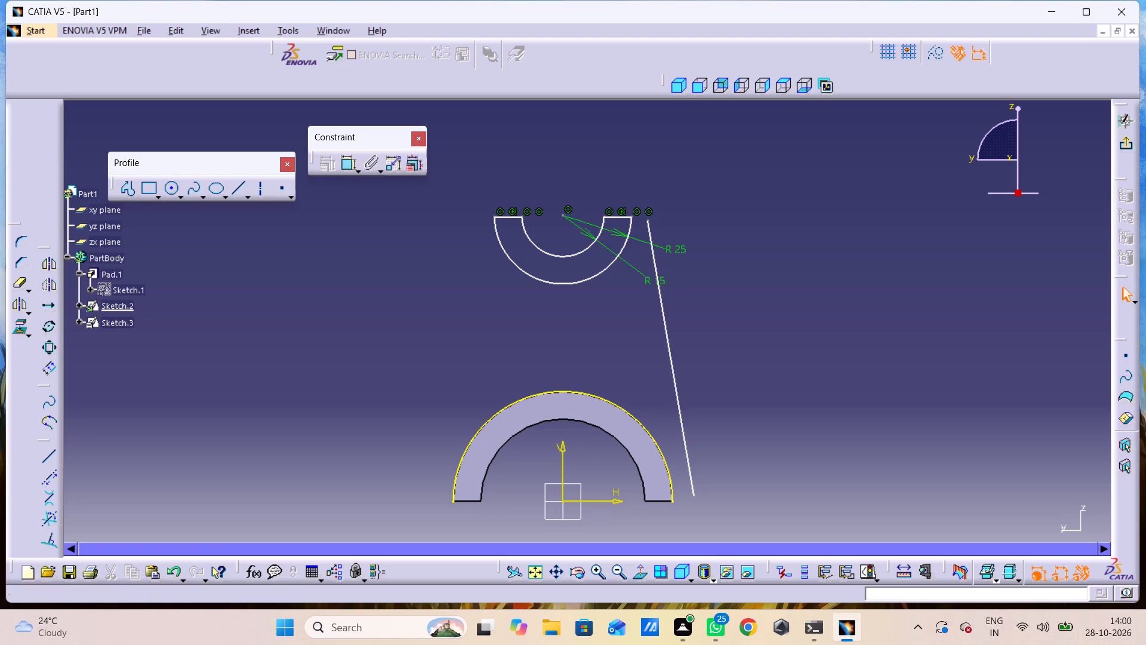
Sketch the opposite slanted line from the H axis at about H -49 mm up to the level of the half-ring's straight edges.
double_click(125, 183)
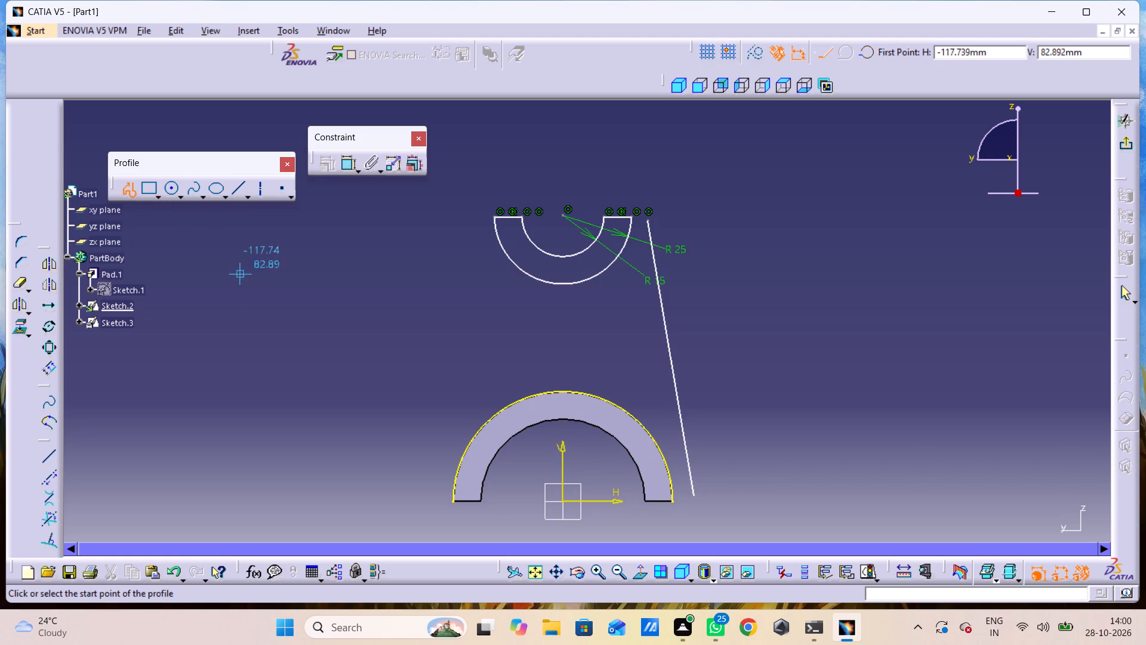
click(432, 502)
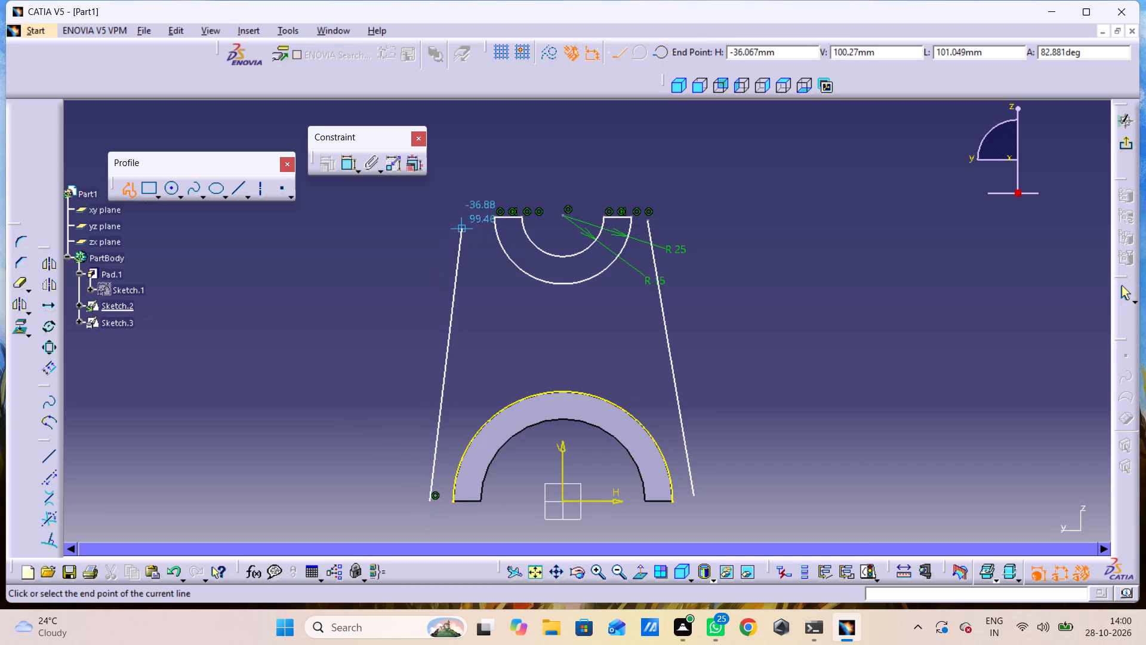
click(468, 217)
key(Escape)
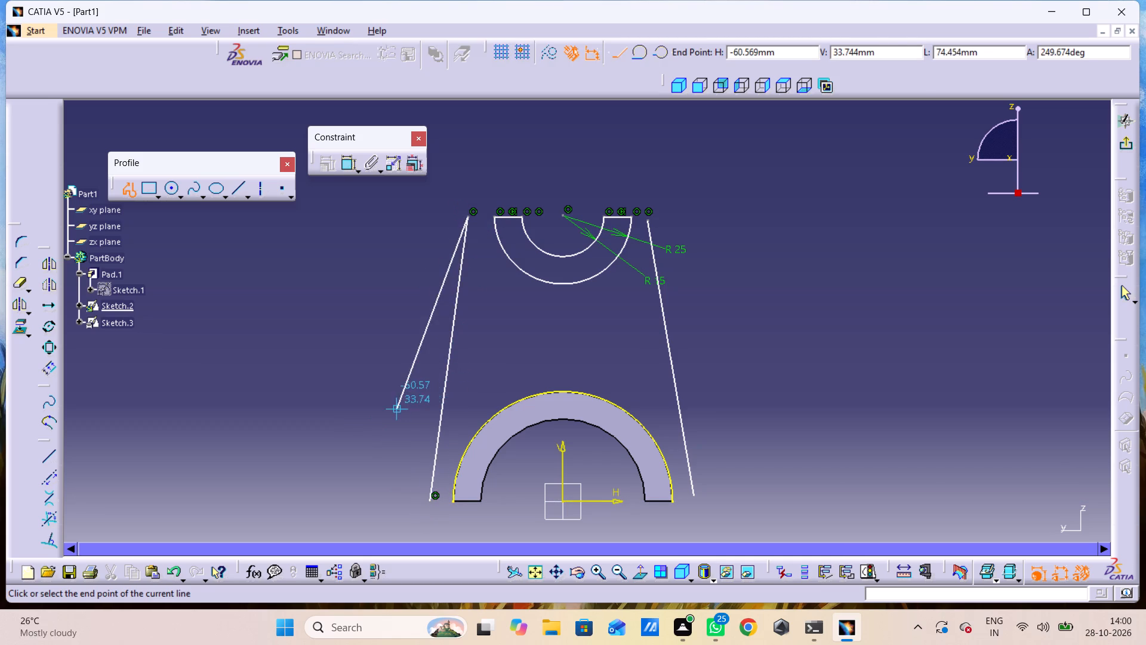
key(Escape)
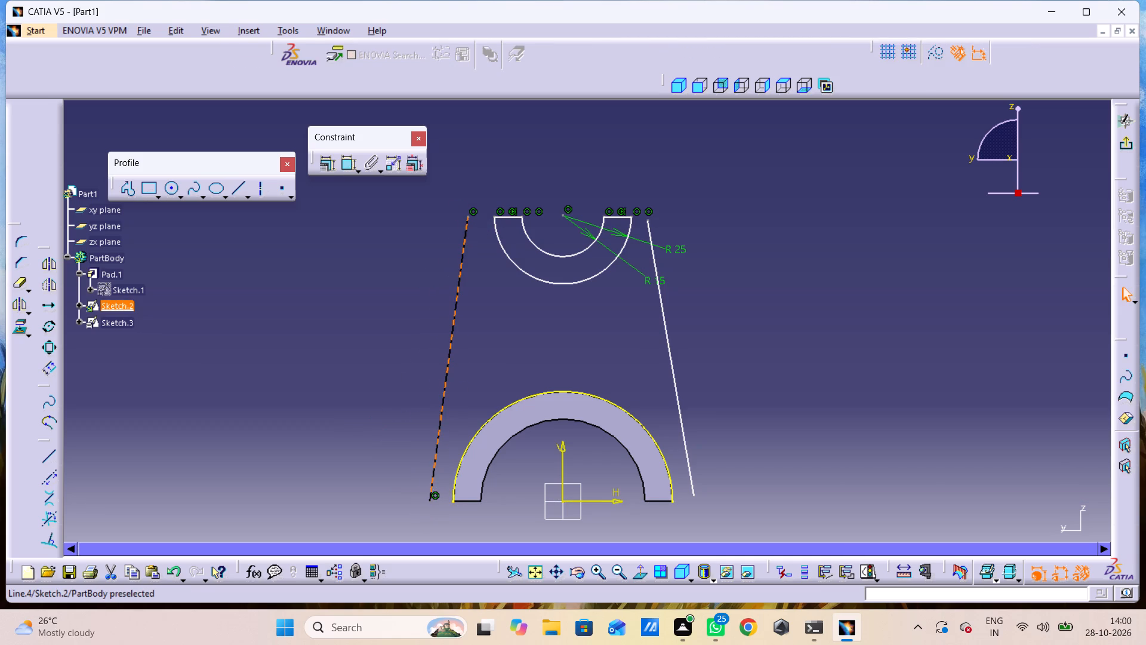
click(478, 283)
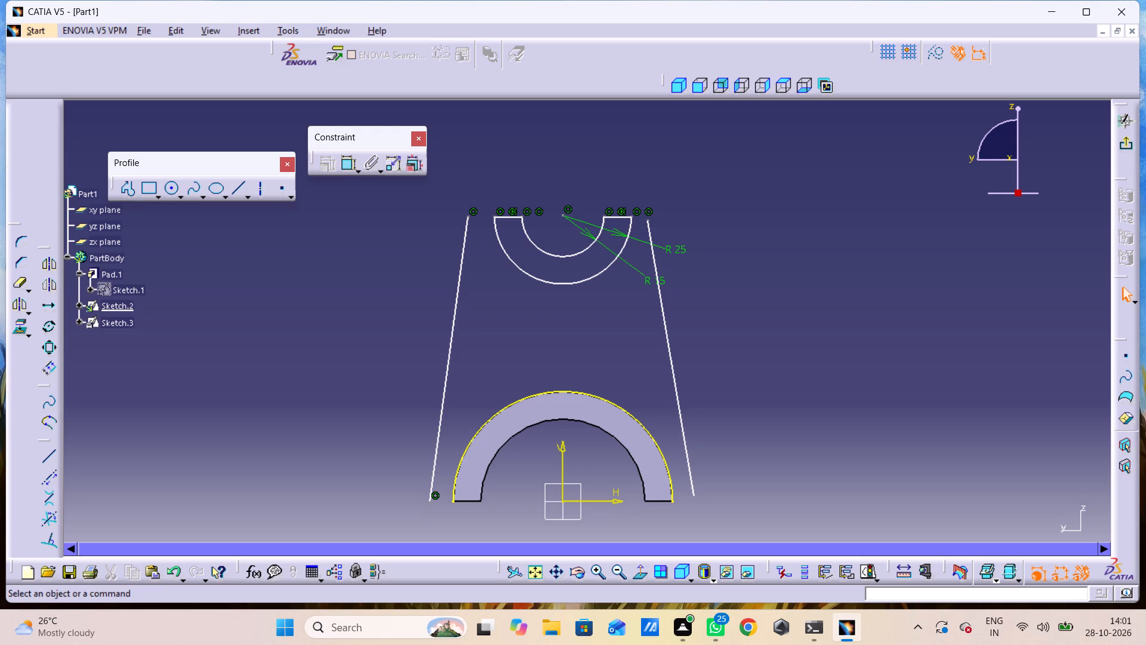
Make the new slanted line's upper endpoint coincident with the nearest outer corner of the half-ring profile, using a Coincidence constraint.
click(344, 158)
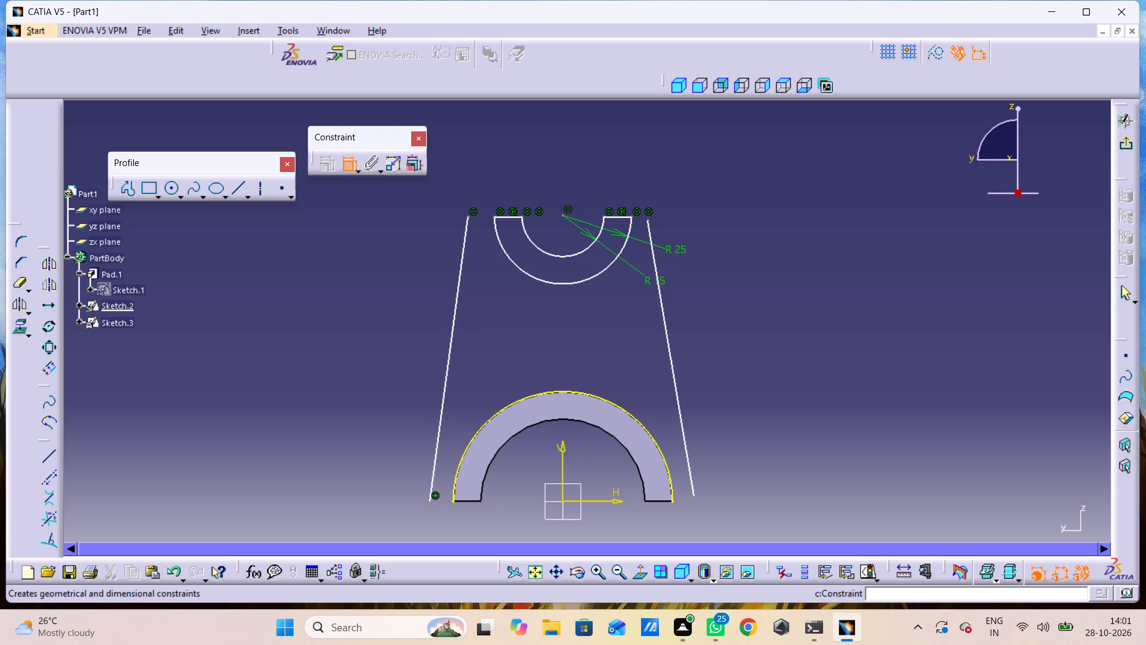
double_click(349, 161)
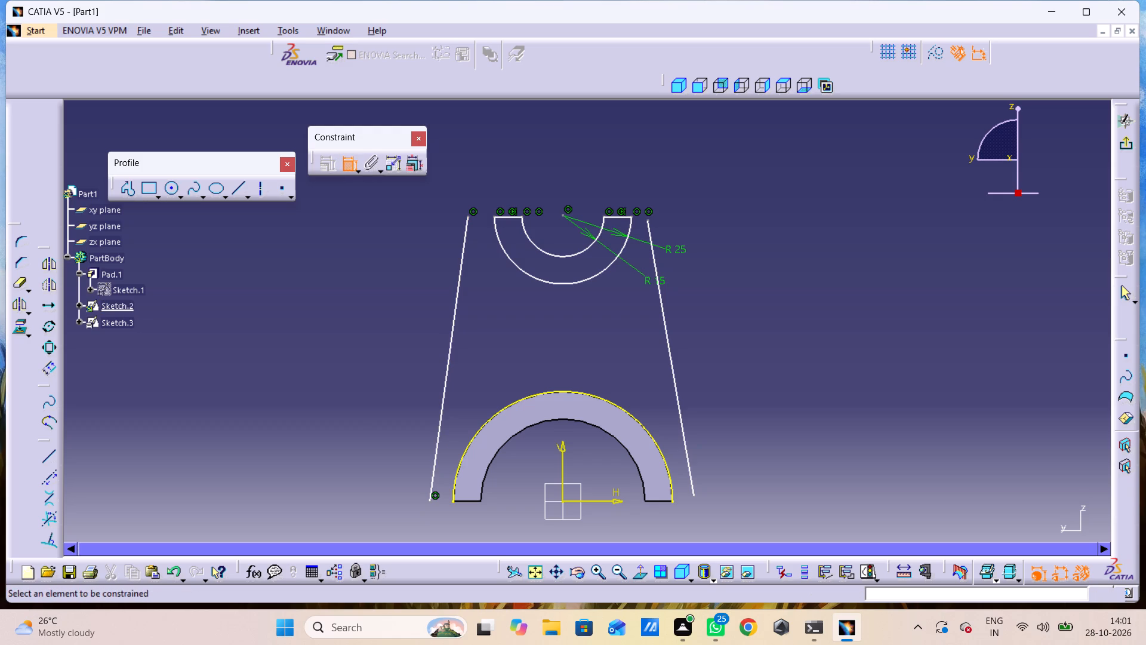
click(469, 219)
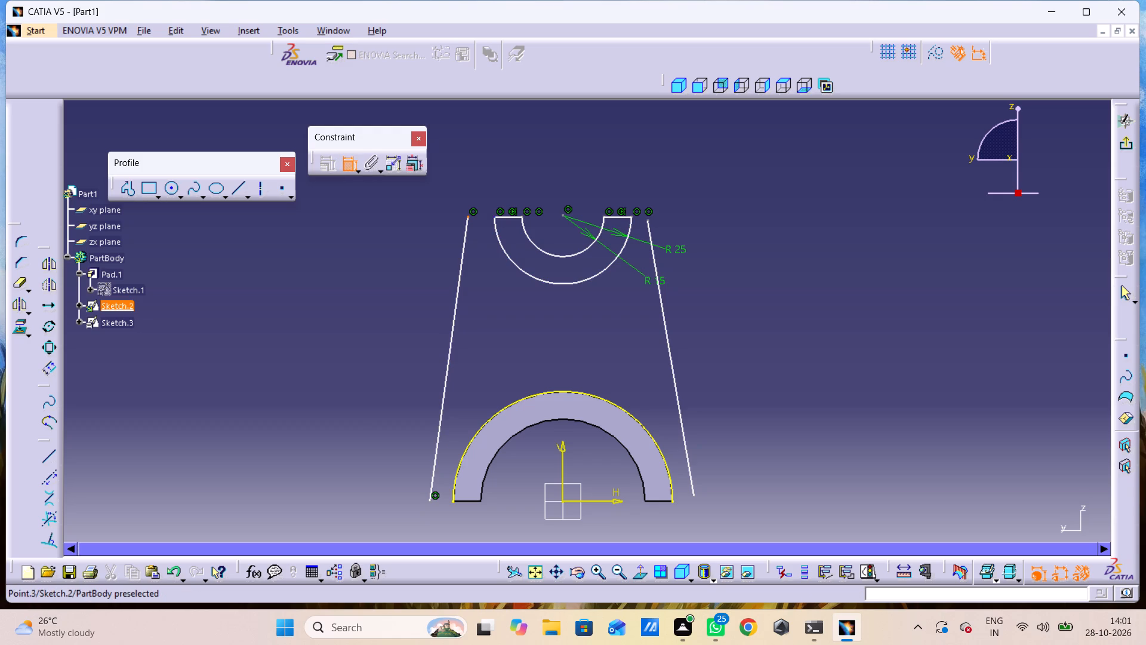
click(495, 216)
right_click(476, 283)
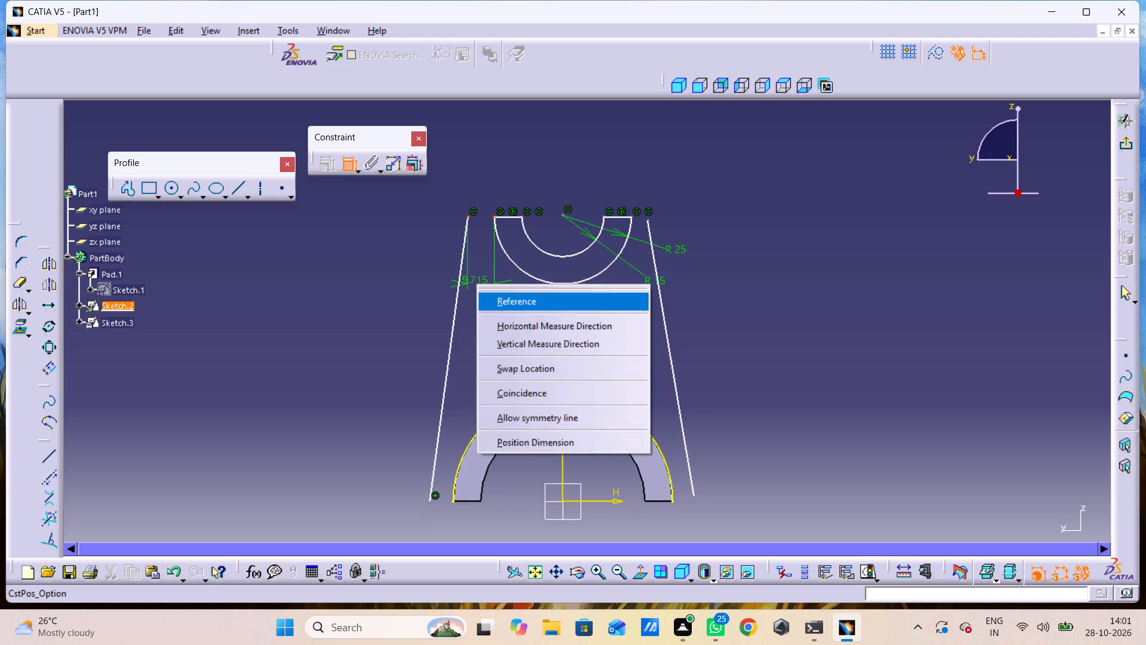
click(532, 391)
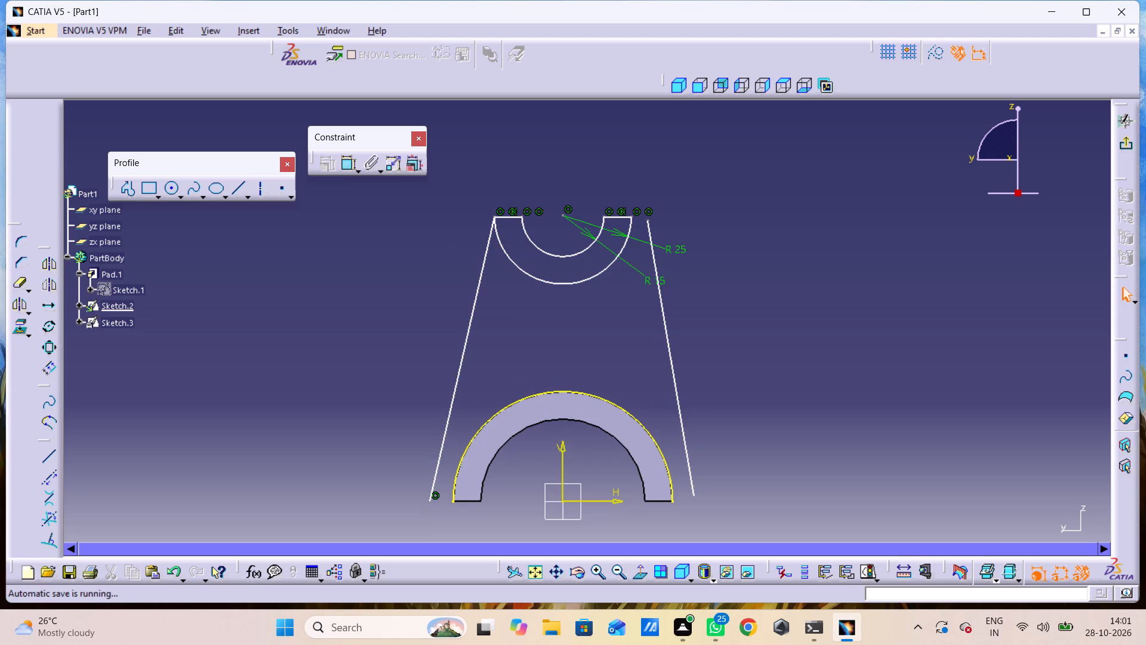
Dimension the half-ring's centre from the sketch origin along V and set the distance to 100 mm.
double_click(350, 162)
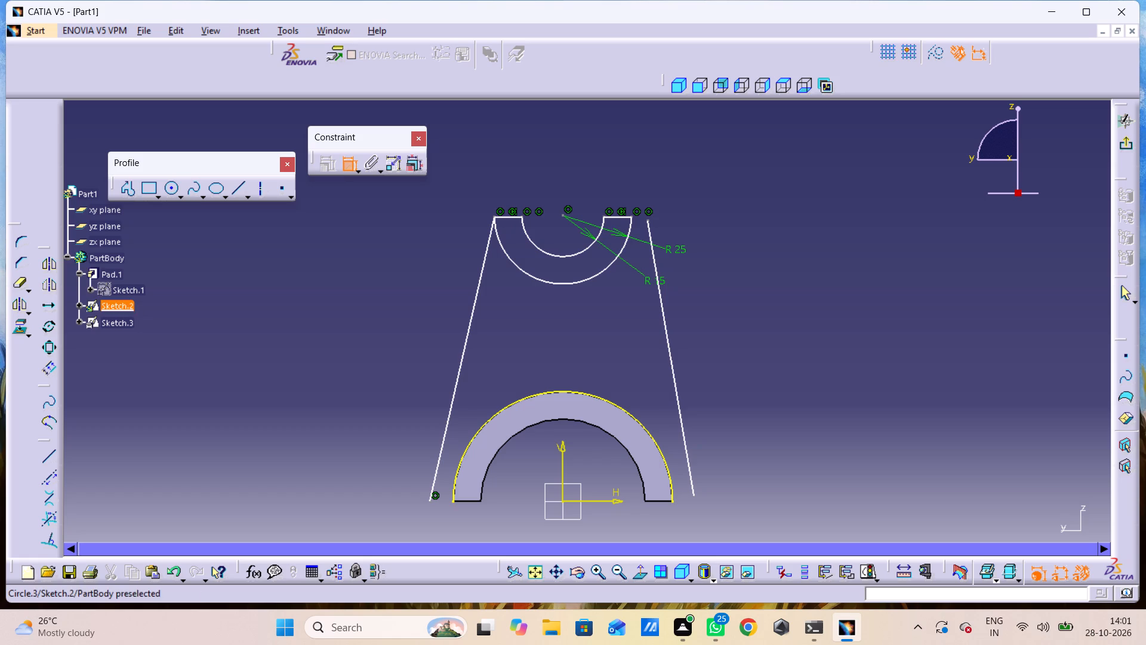
click(556, 217)
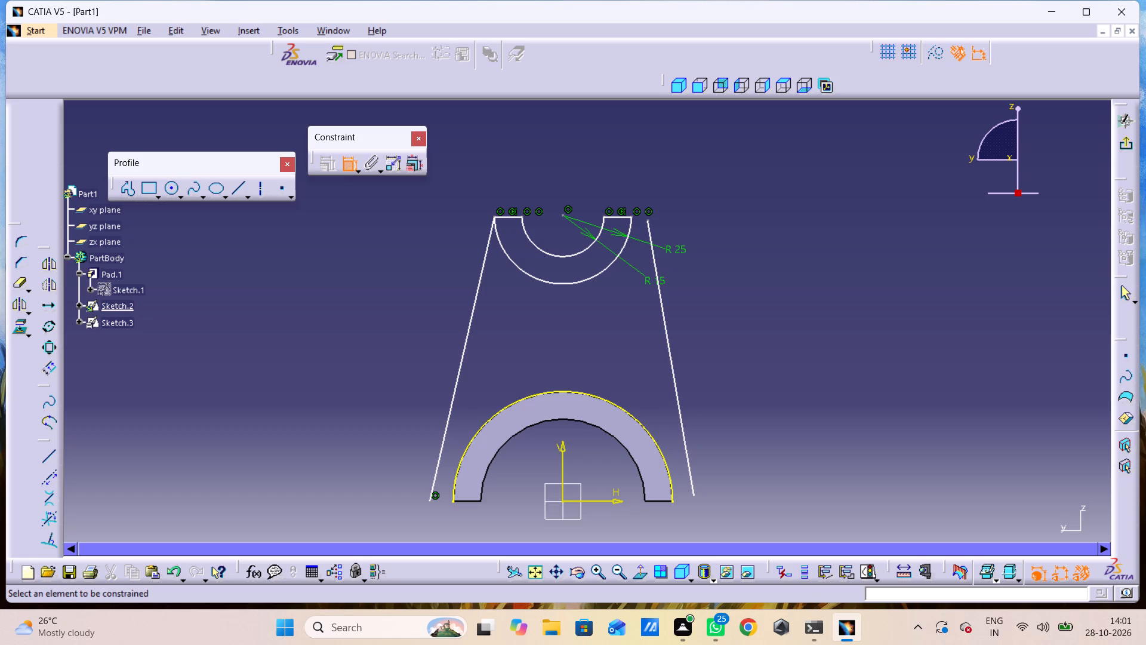
click(560, 215)
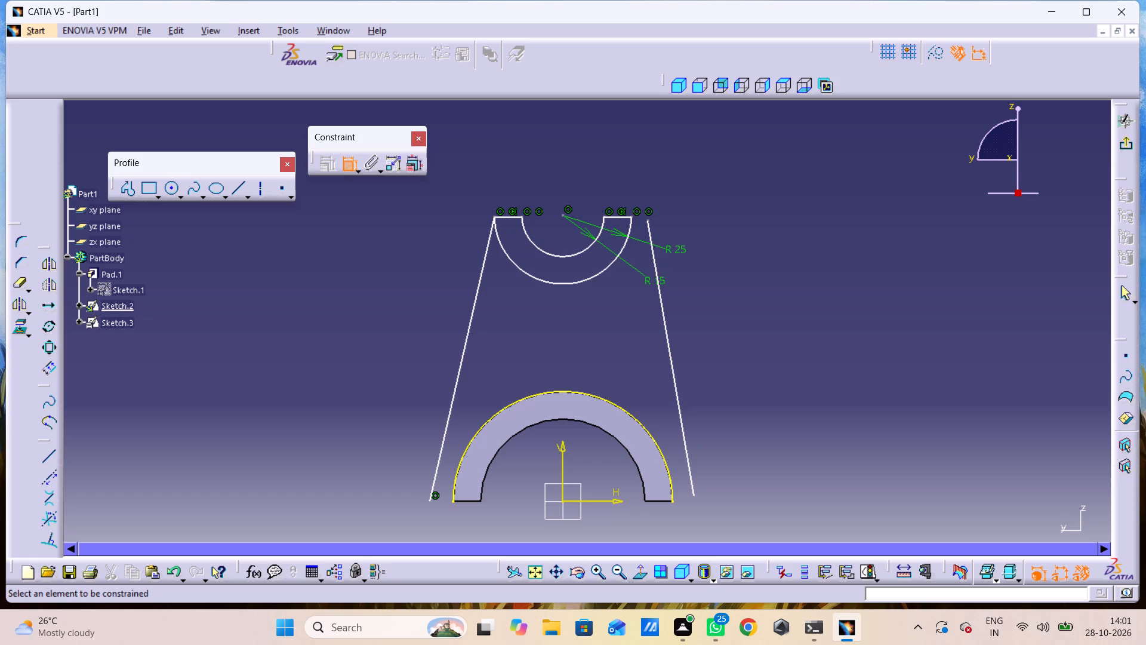
click(564, 211)
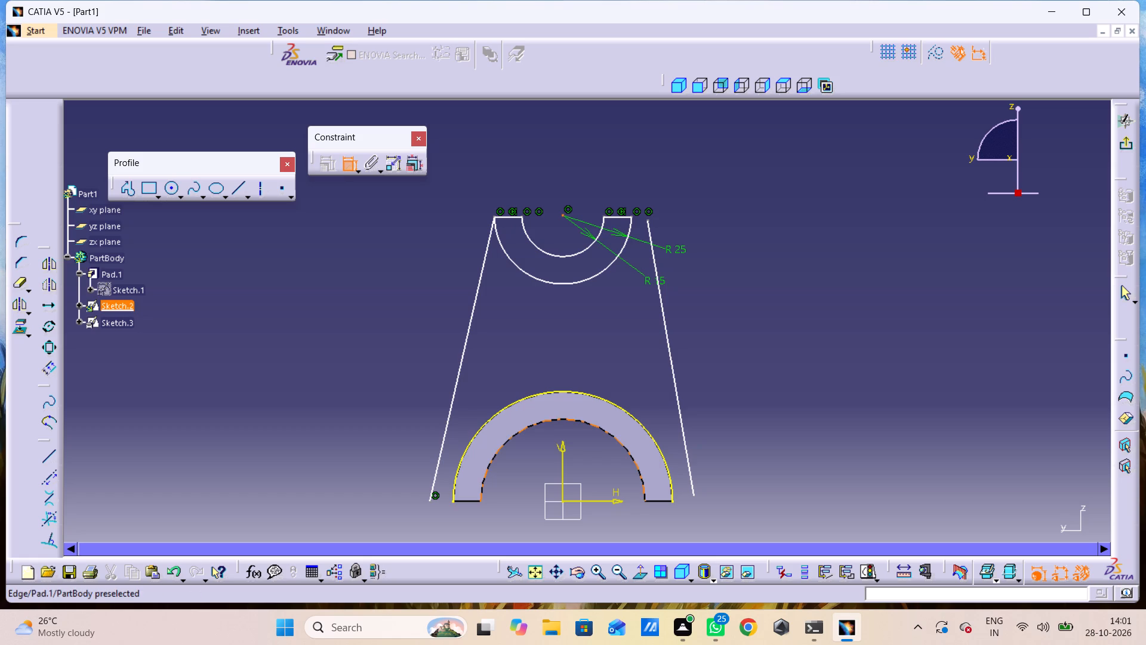
click(562, 502)
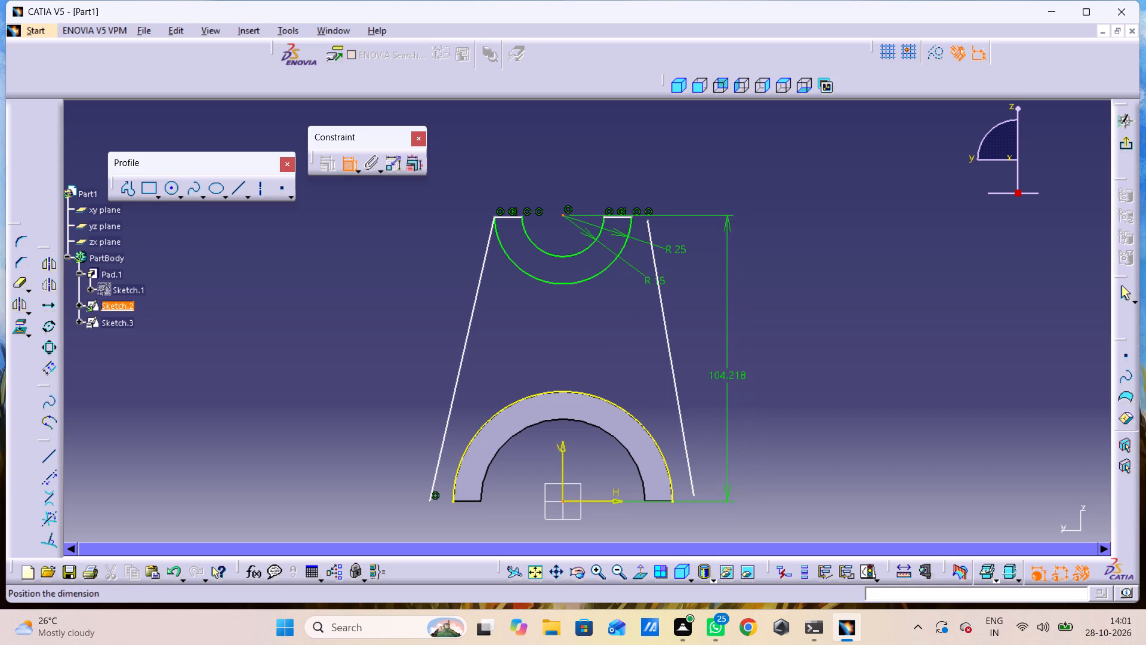
click(728, 377)
double_click(724, 373)
text(100)
key(Return)
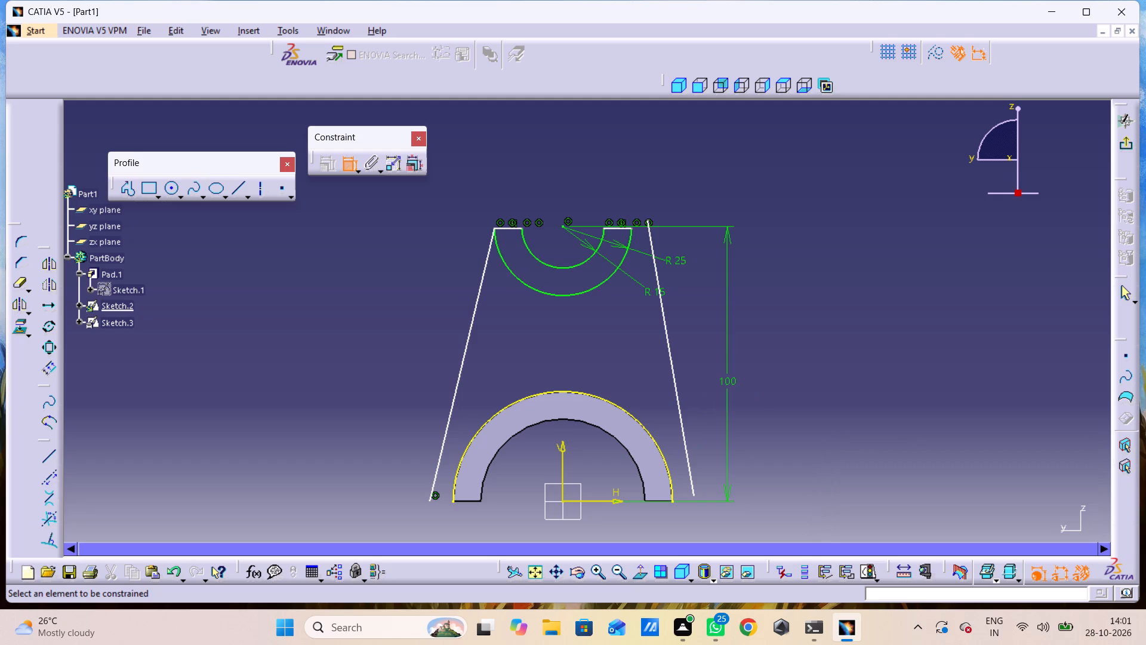
key(Escape)
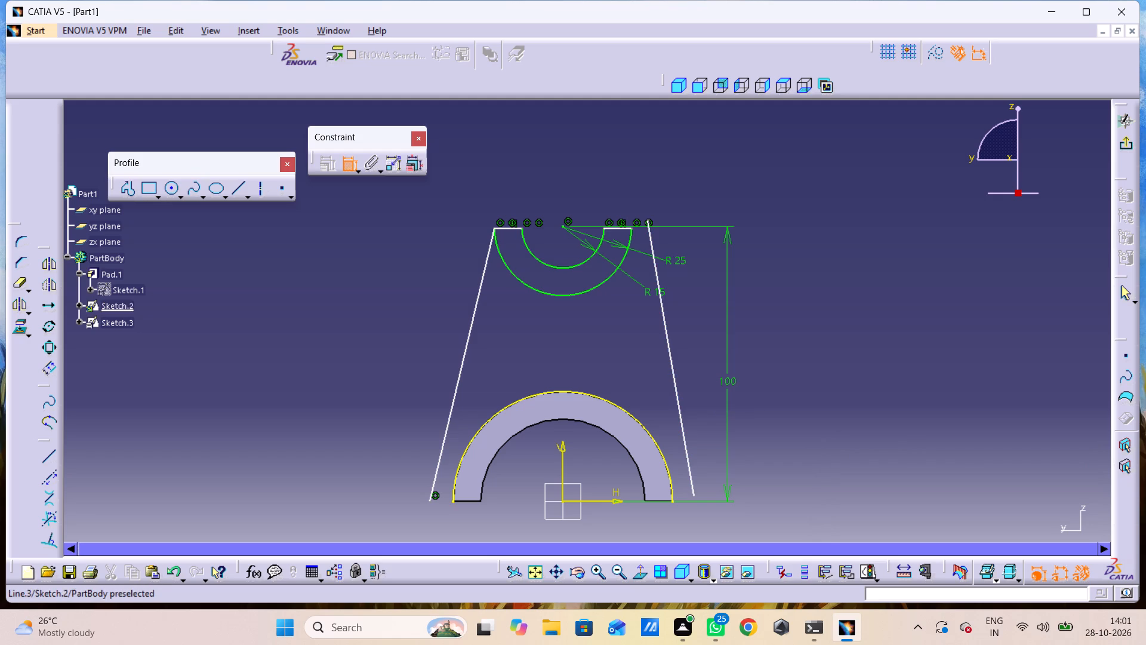
Make the upper endpoint of the slanted line on the positive H side coincident with the half-ring's nearest outer corner.
click(647, 220)
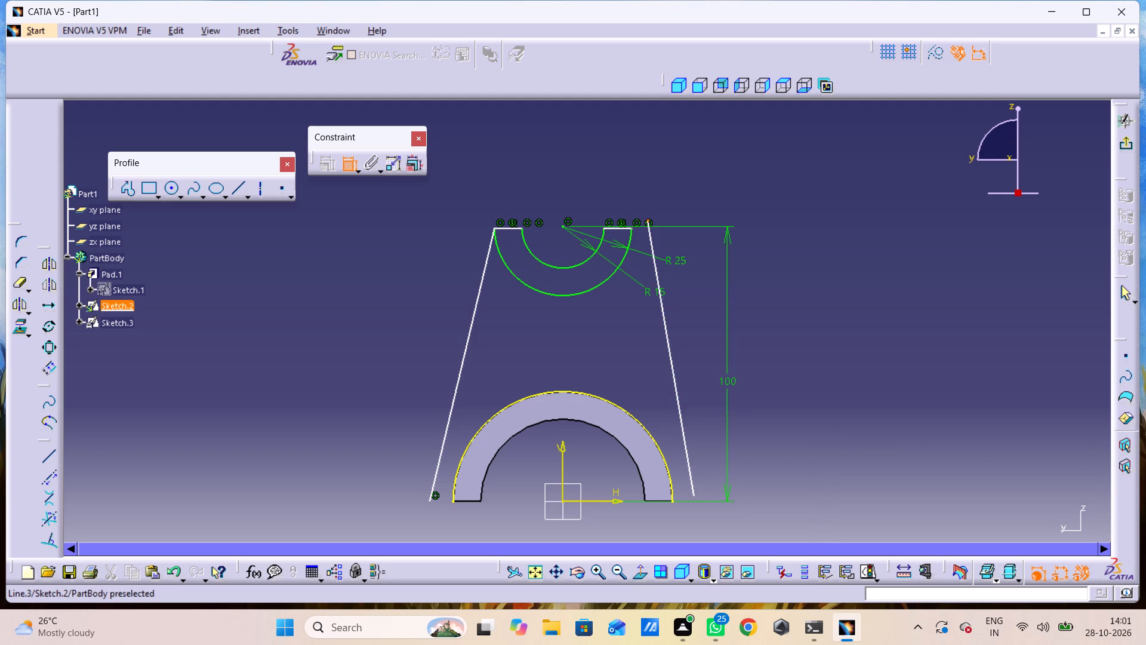
click(632, 225)
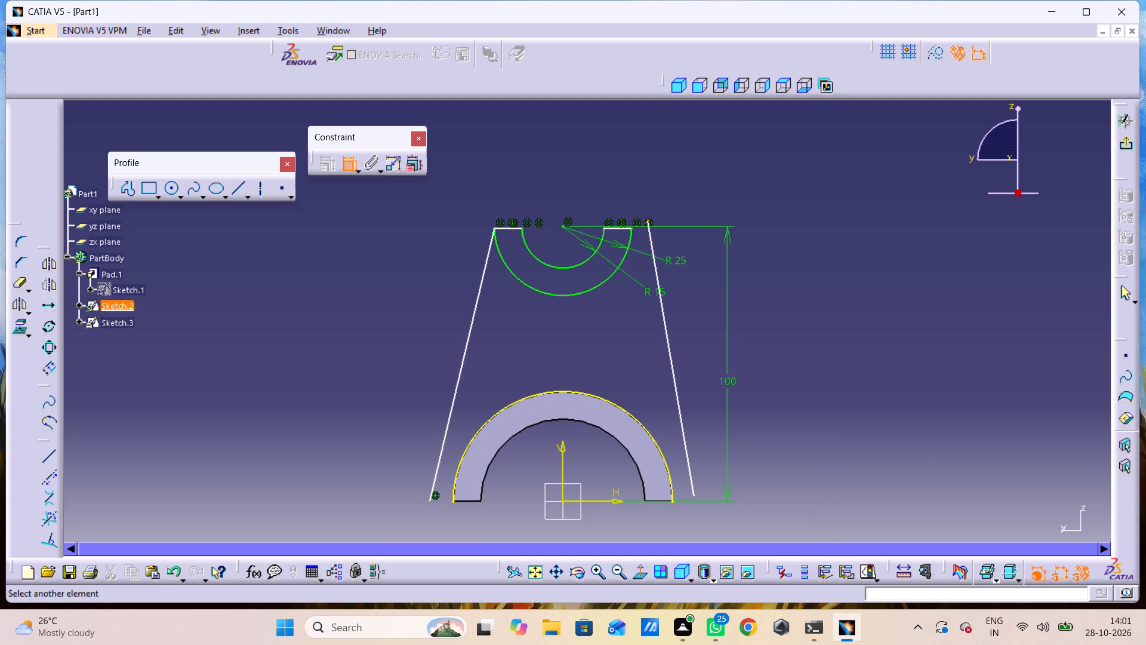
ctrl+middle_drag(689, 235, 723, 199)
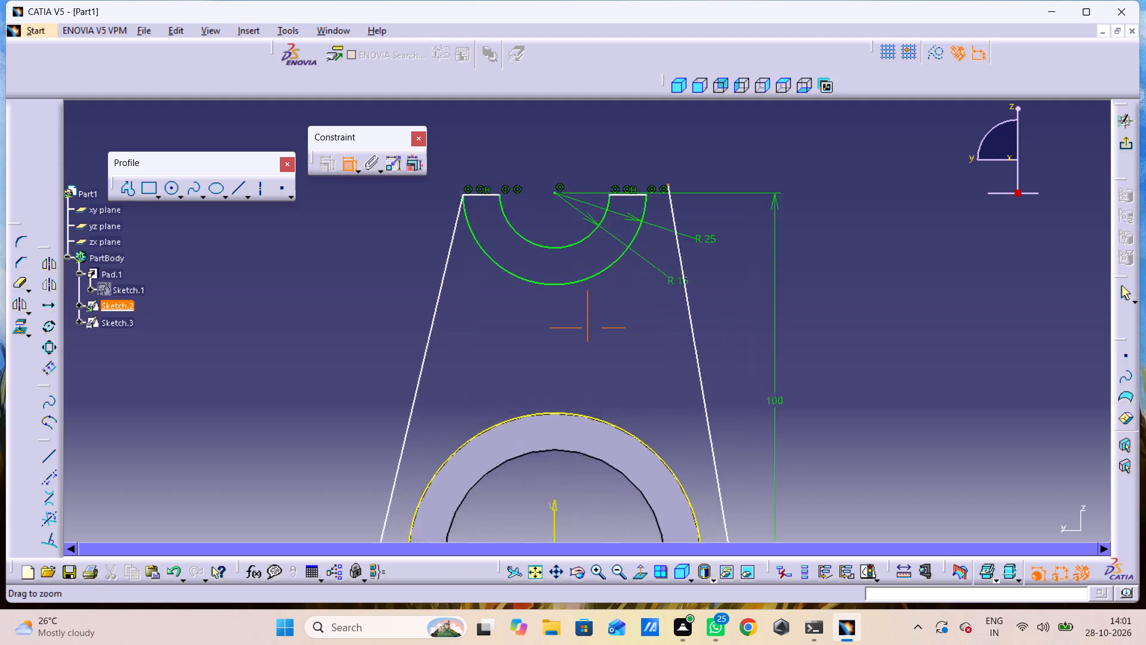
ctrl+middle_drag(723, 199, 720, 162)
scroll(719, 160, up, 1)
scroll(719, 160, down, 1)
middle_drag(719, 160, 666, 365)
ctrl+middle_drag(646, 382, 655, 330)
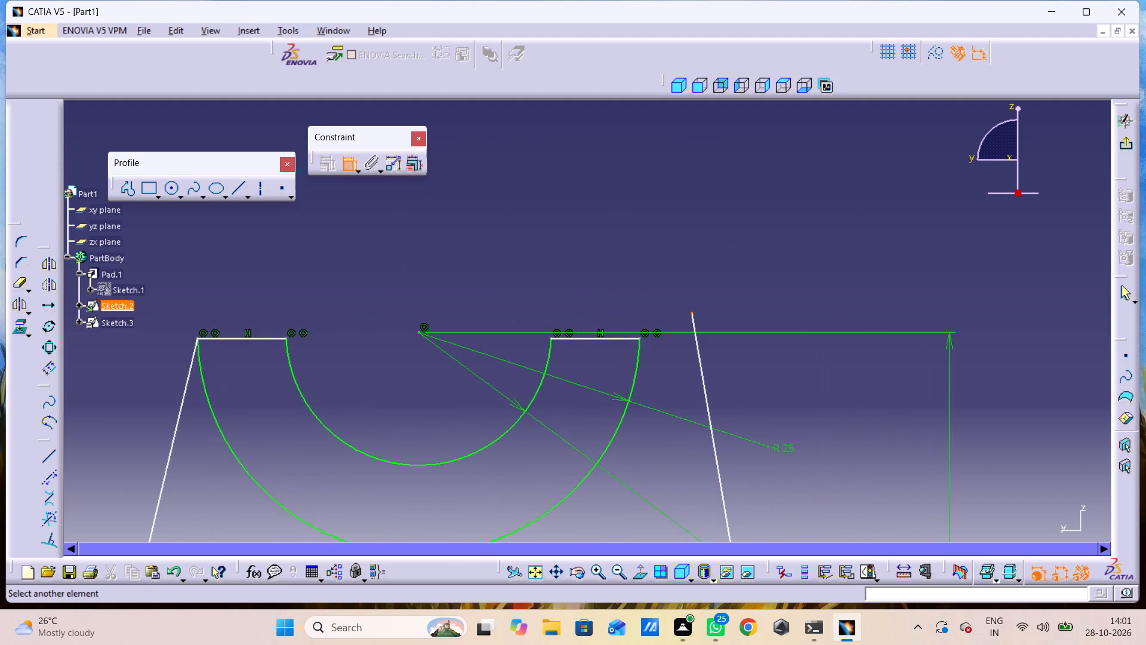
click(640, 339)
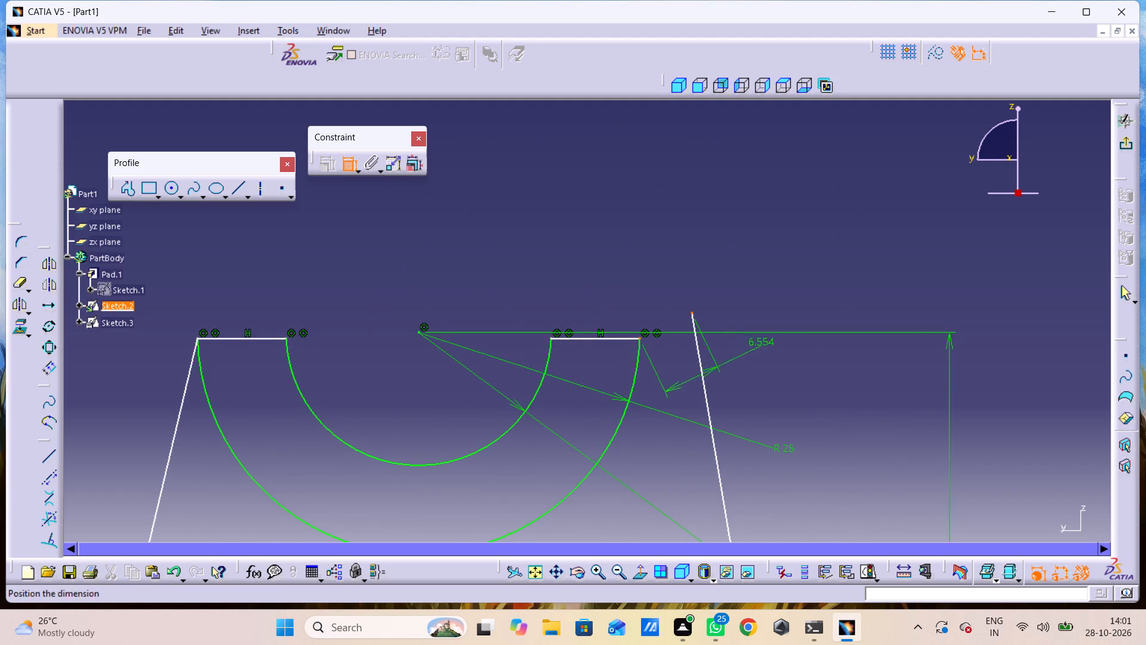
right_click(778, 377)
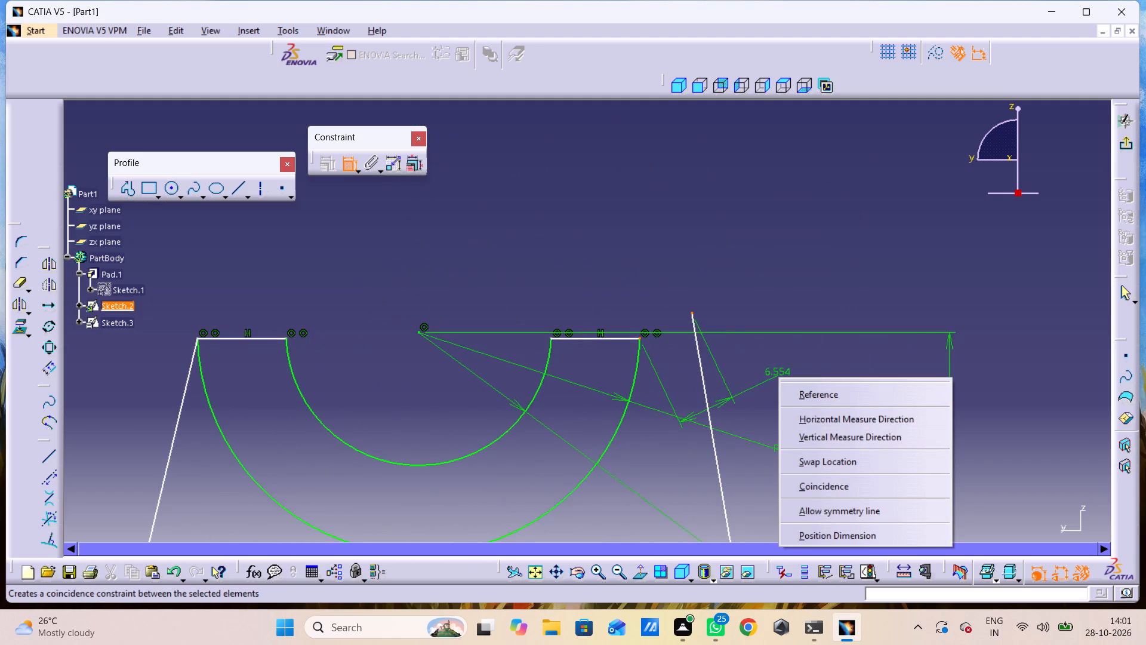
click(835, 492)
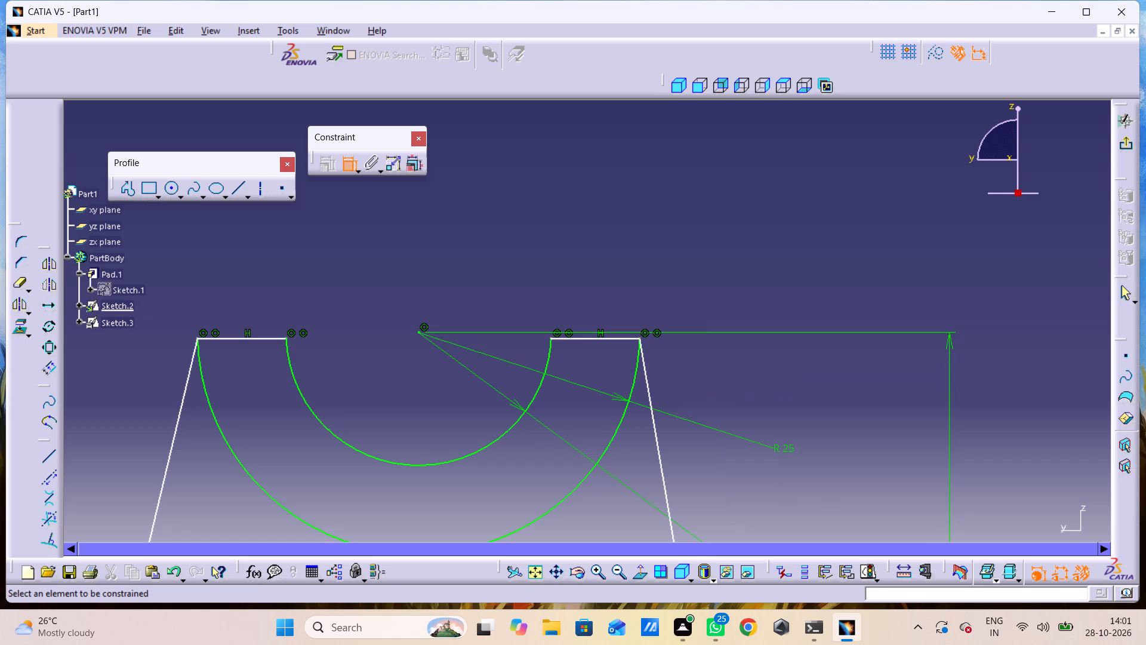
Make the same slanted line's lower endpoint coincident with the nearby end of the projected outer arc on the positive H side.
middle_drag(833, 414, 825, 508)
right_click(833, 414)
middle_drag(765, 427, 772, 280)
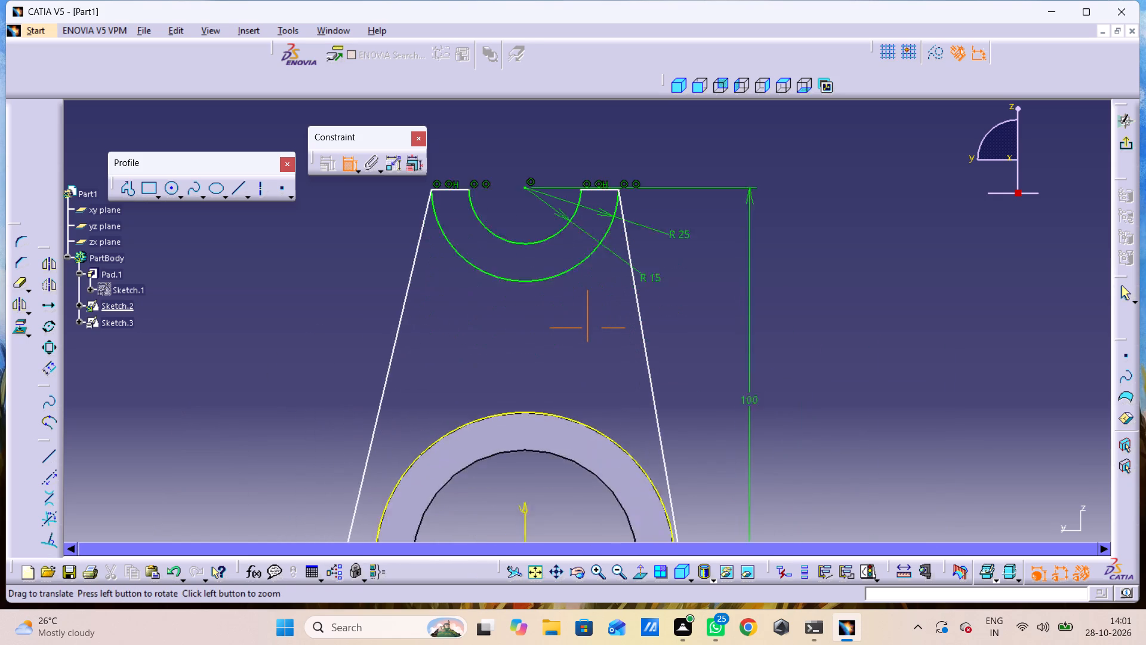
middle_drag(772, 280, 774, 248)
middle_drag(714, 453, 726, 391)
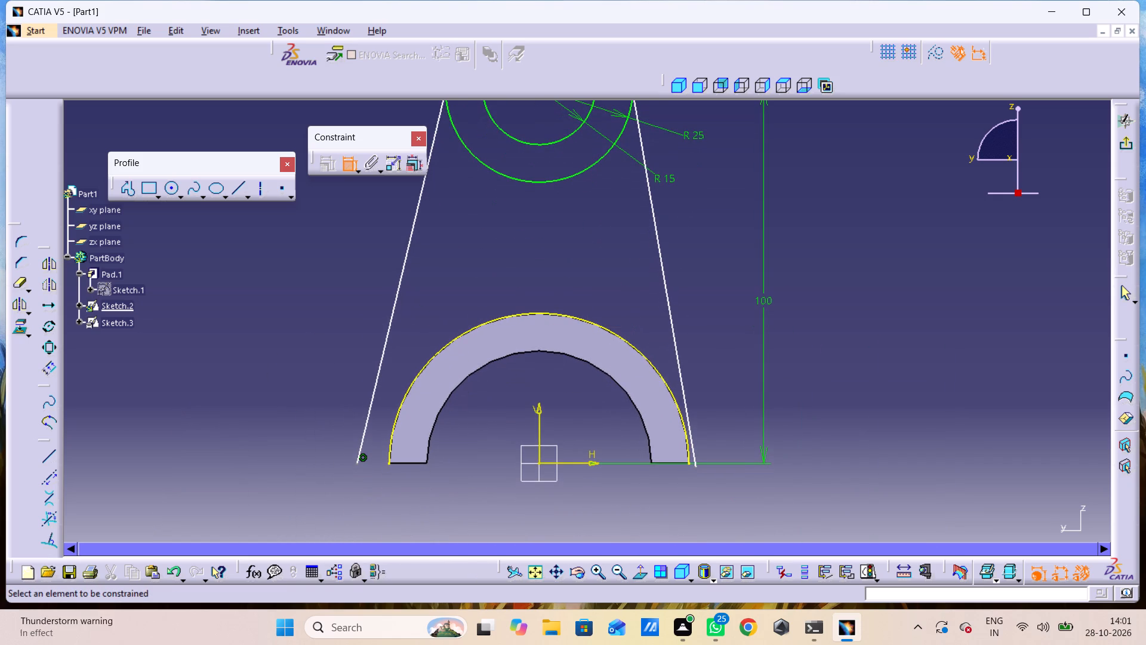
middle_drag(726, 391, 737, 414)
right_click(726, 391)
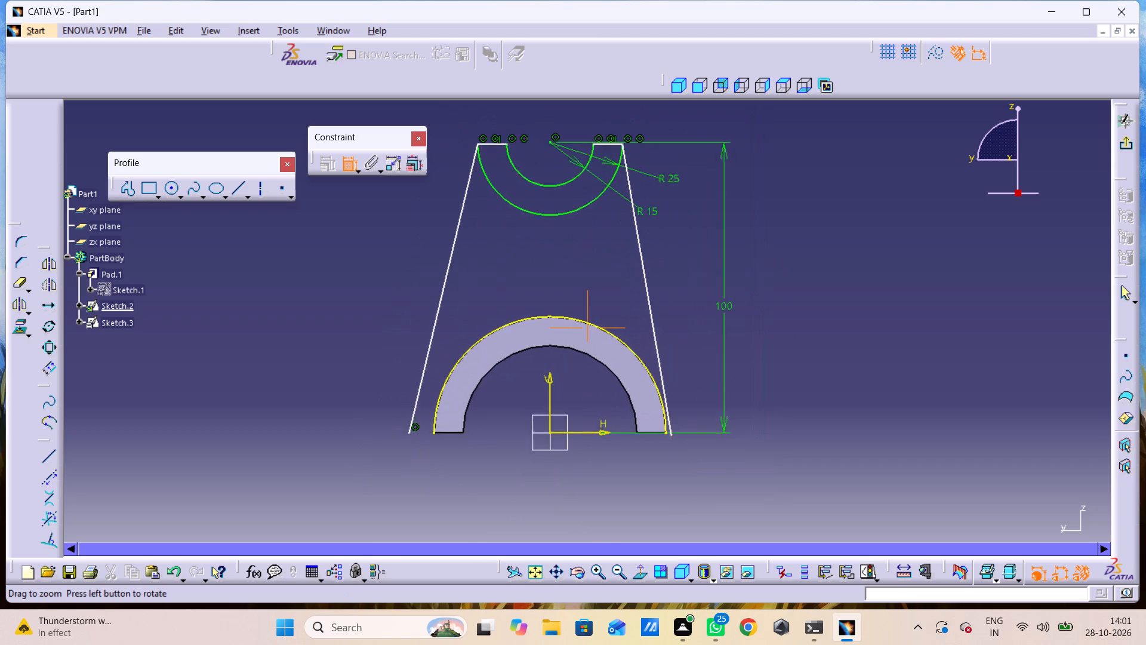
middle_drag(737, 414, 737, 407)
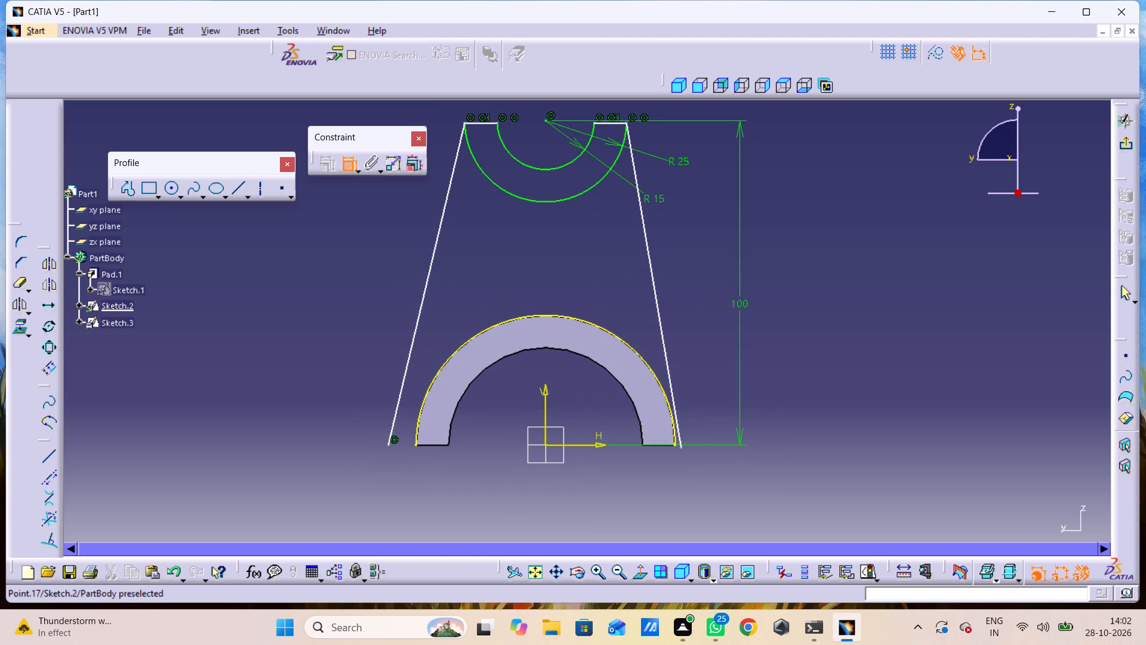
click(680, 450)
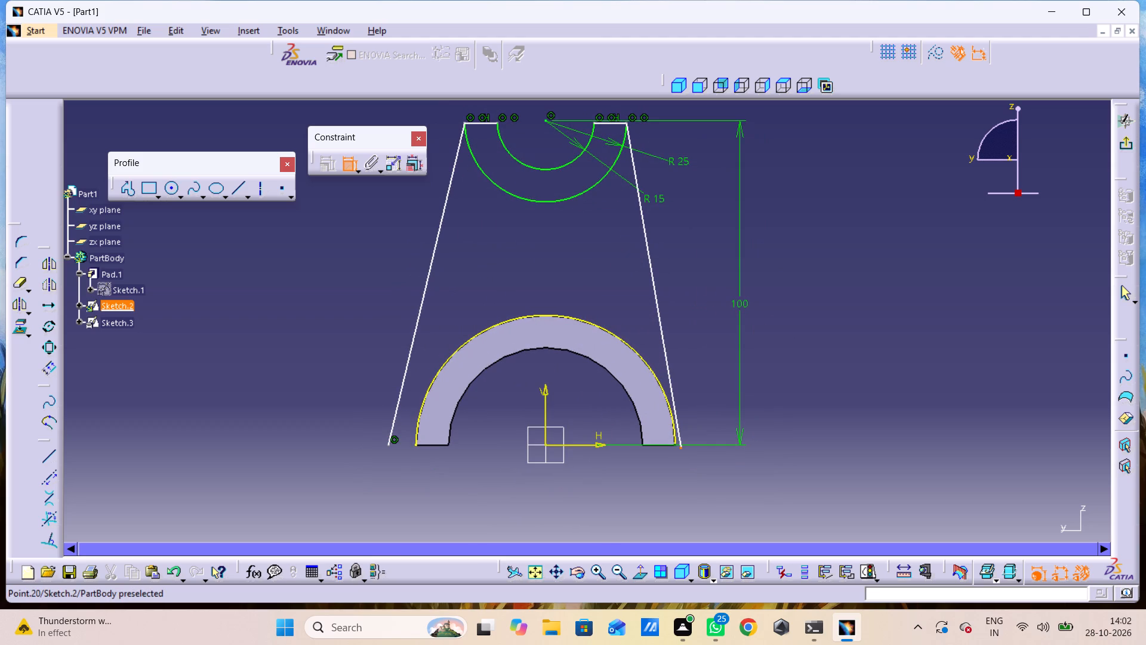
click(675, 443)
right_click(756, 403)
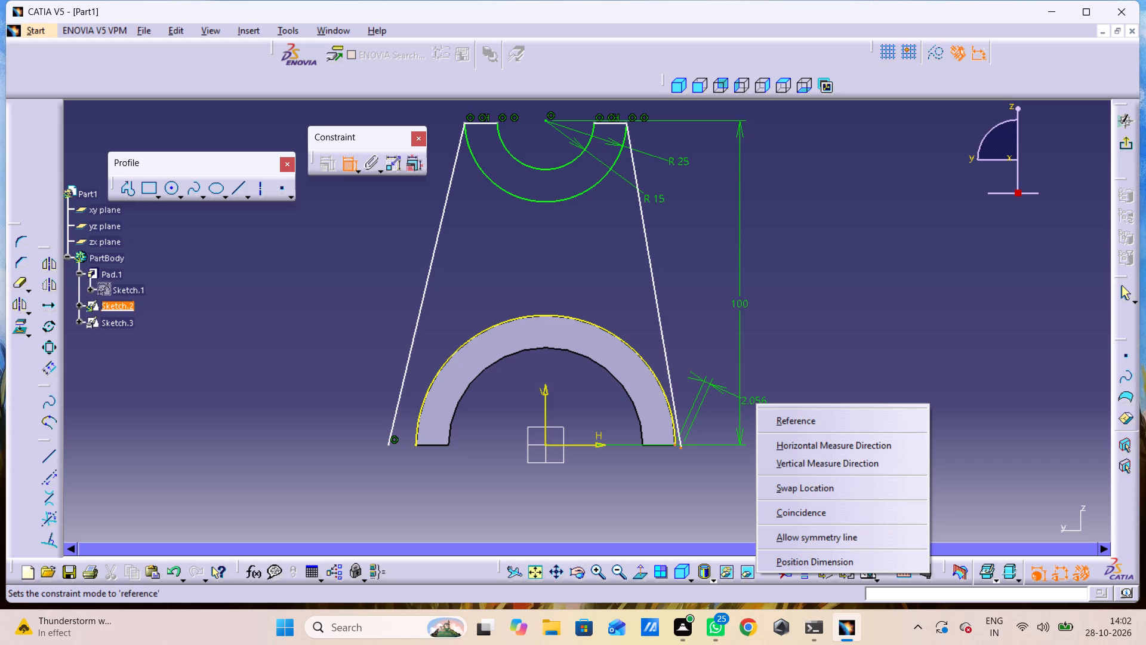
click(816, 512)
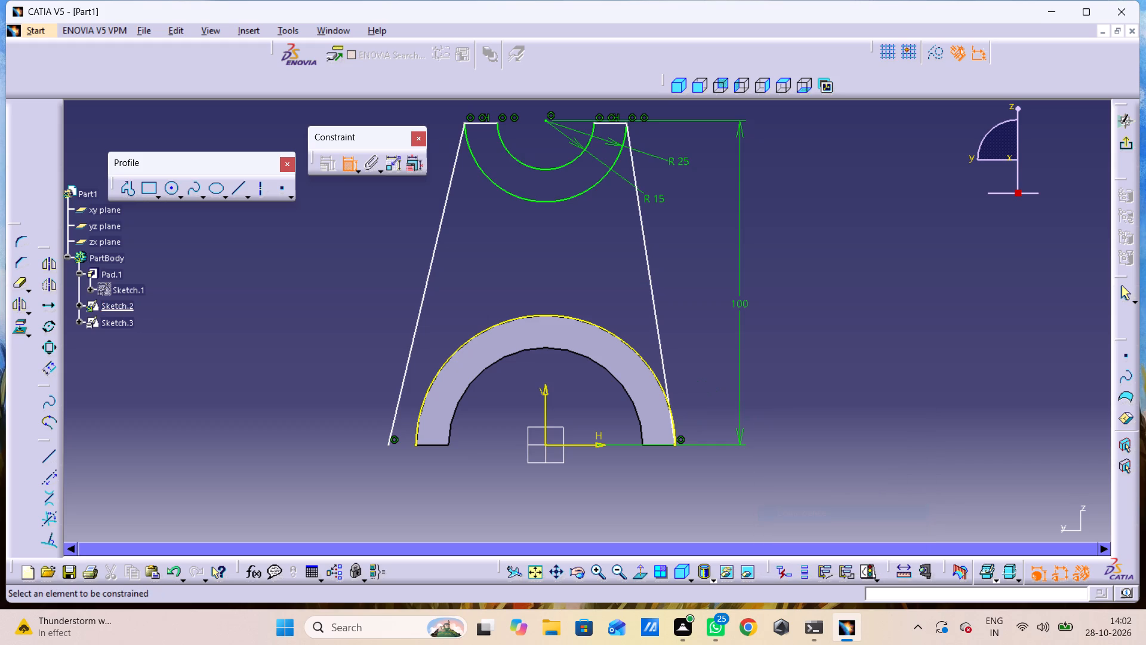
Make the opposite slanted line's lower endpoint coincident with the projected outer arc's end on the negative H side.
click(417, 444)
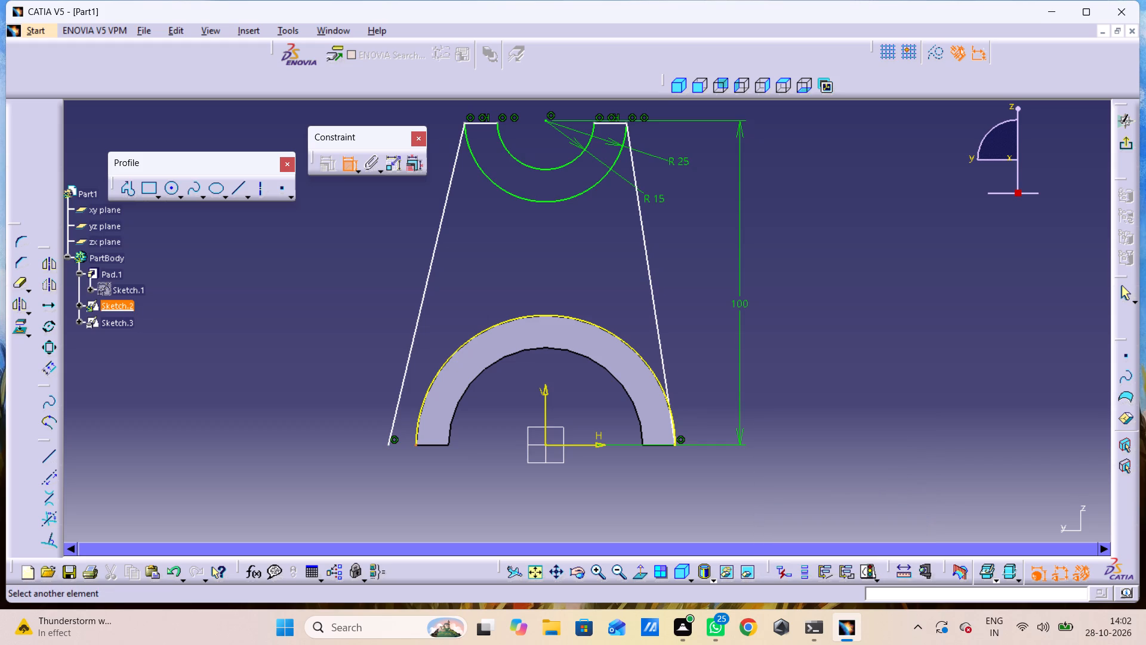
click(391, 449)
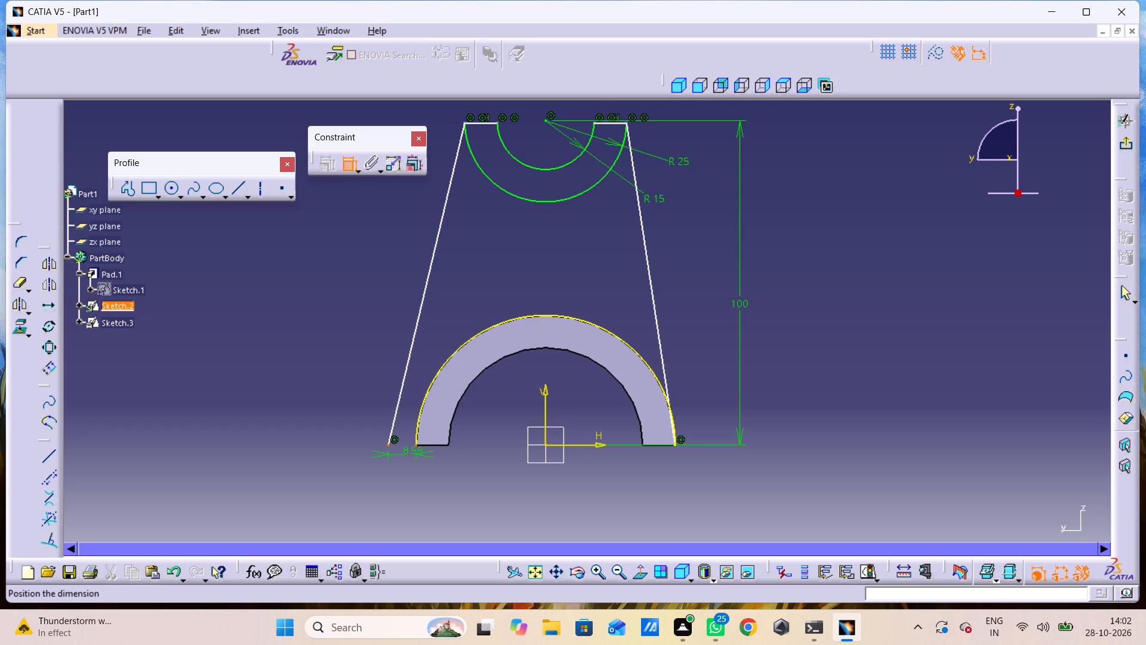
right_click(434, 484)
click(492, 431)
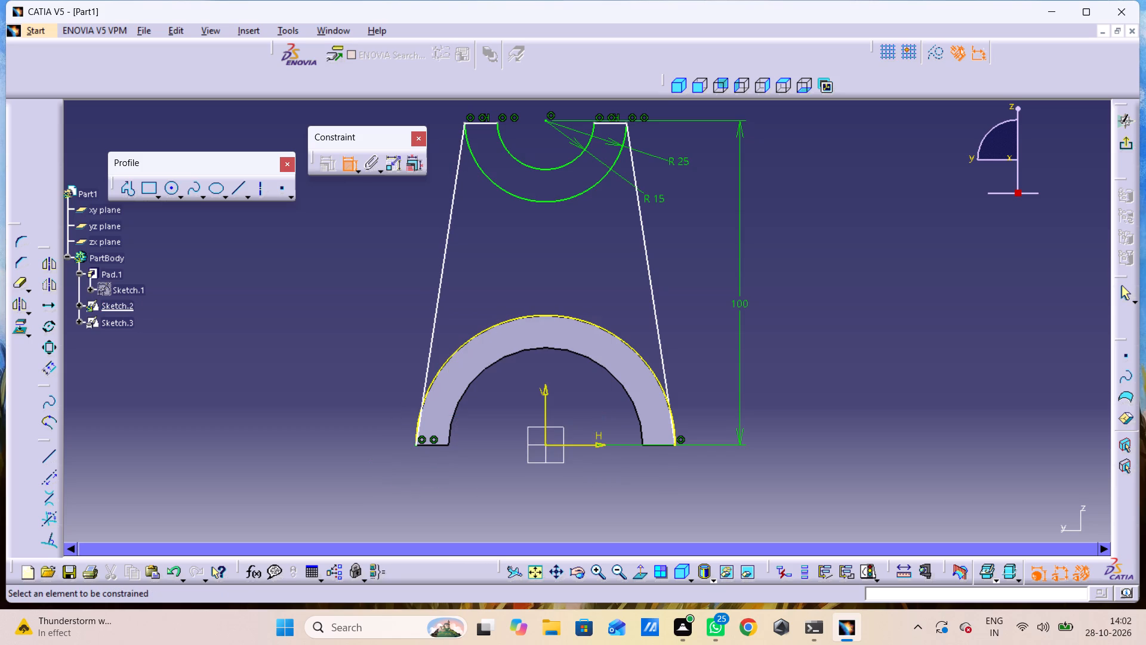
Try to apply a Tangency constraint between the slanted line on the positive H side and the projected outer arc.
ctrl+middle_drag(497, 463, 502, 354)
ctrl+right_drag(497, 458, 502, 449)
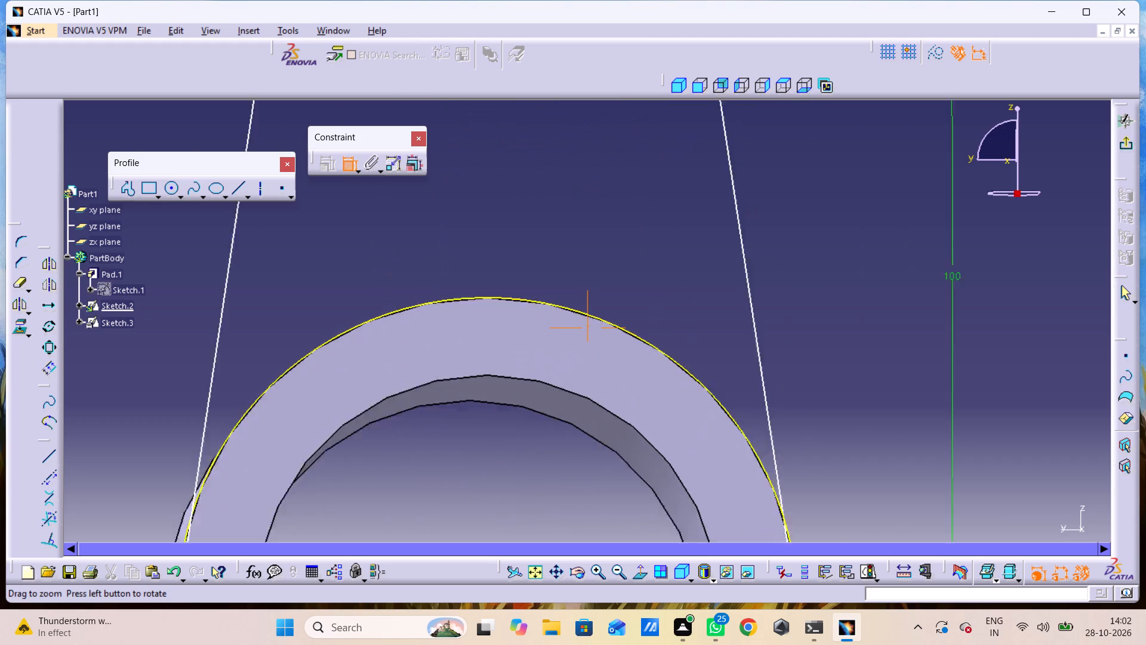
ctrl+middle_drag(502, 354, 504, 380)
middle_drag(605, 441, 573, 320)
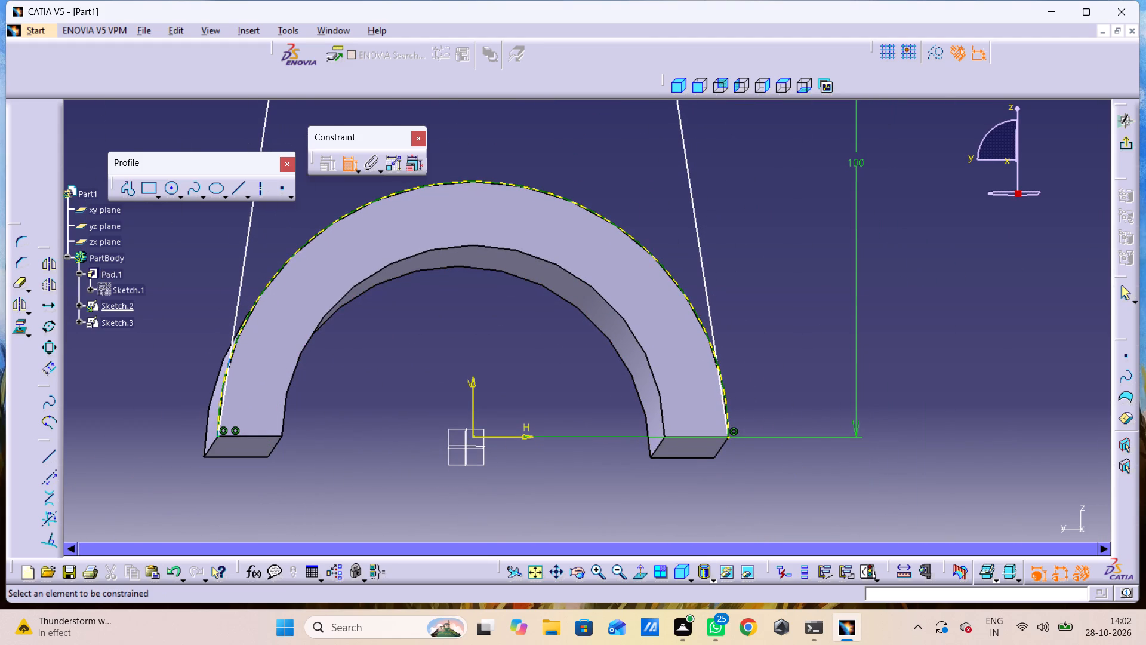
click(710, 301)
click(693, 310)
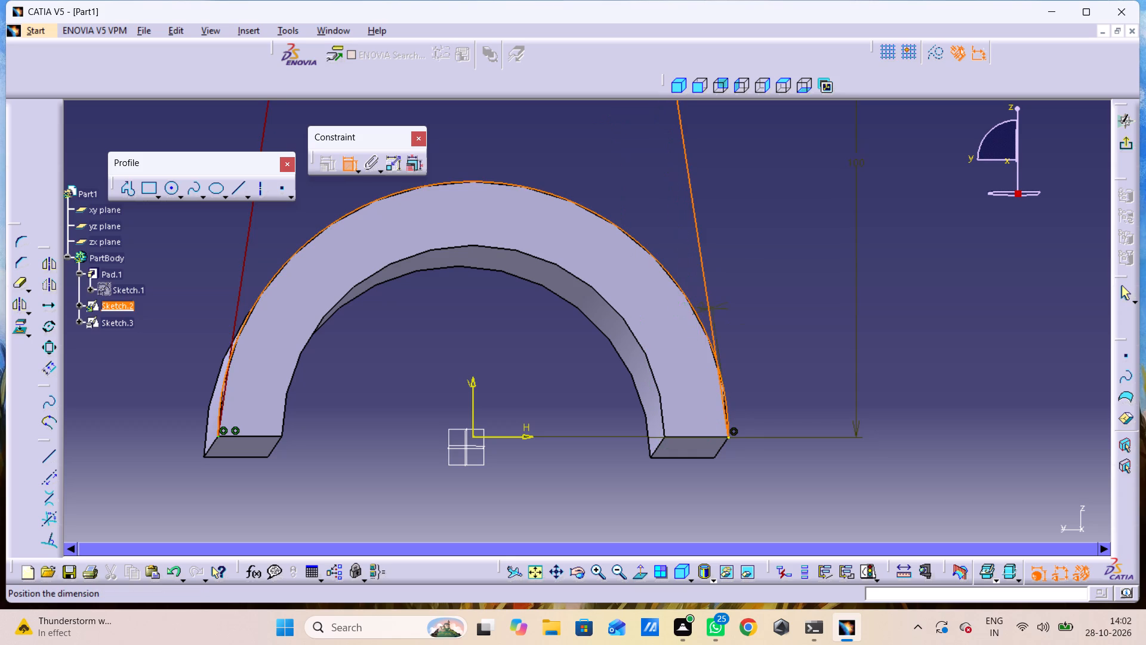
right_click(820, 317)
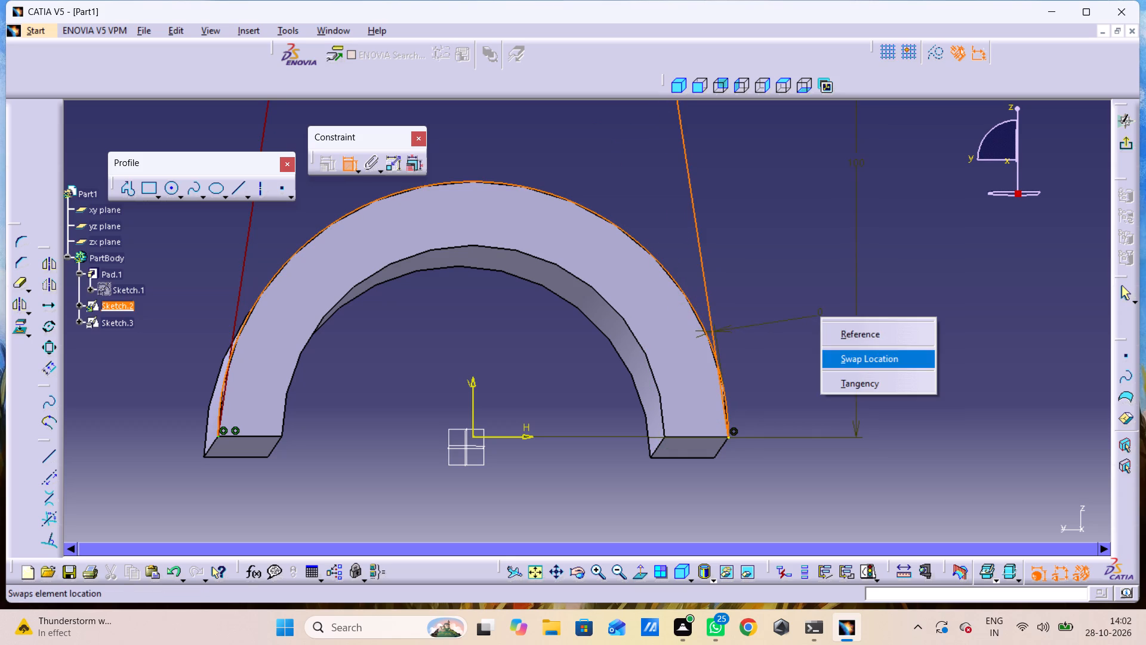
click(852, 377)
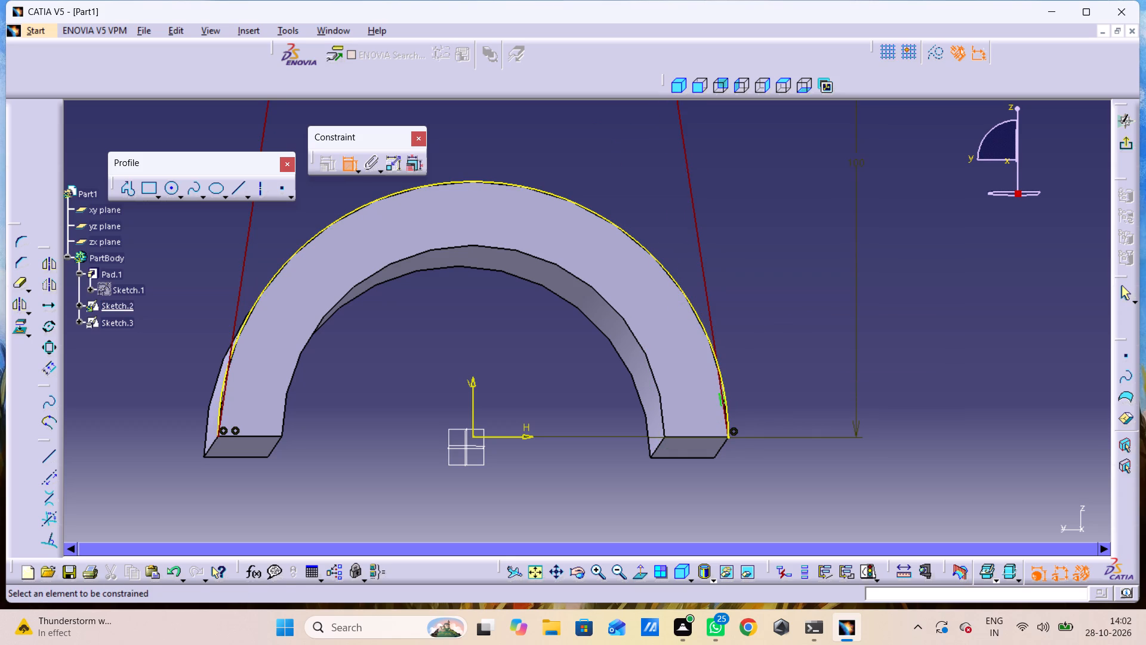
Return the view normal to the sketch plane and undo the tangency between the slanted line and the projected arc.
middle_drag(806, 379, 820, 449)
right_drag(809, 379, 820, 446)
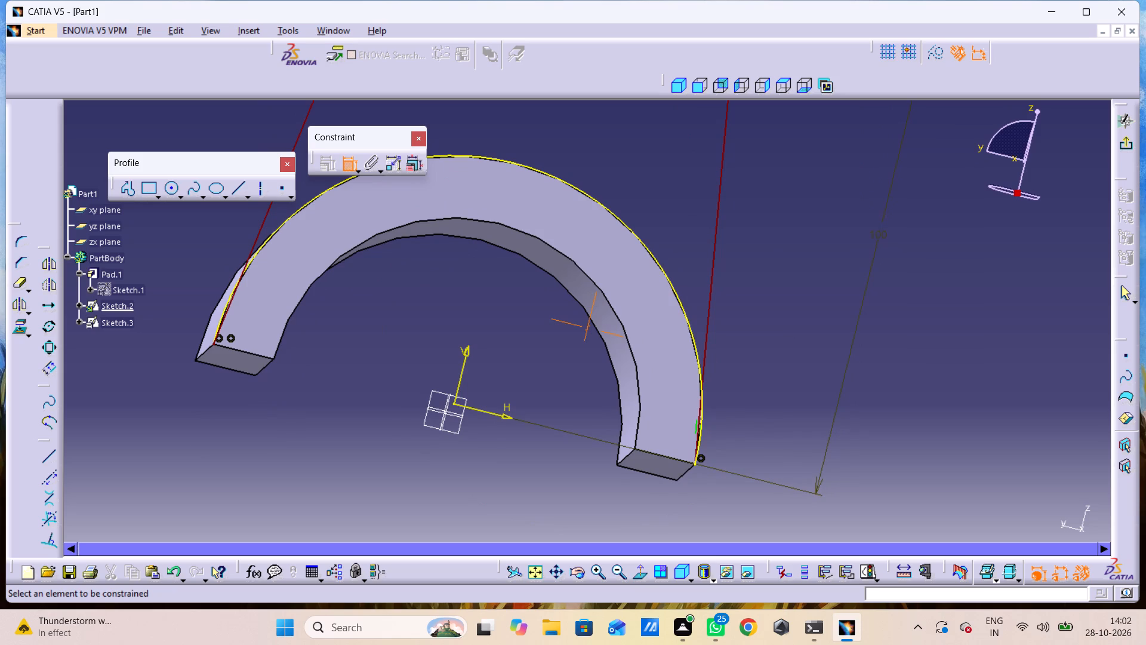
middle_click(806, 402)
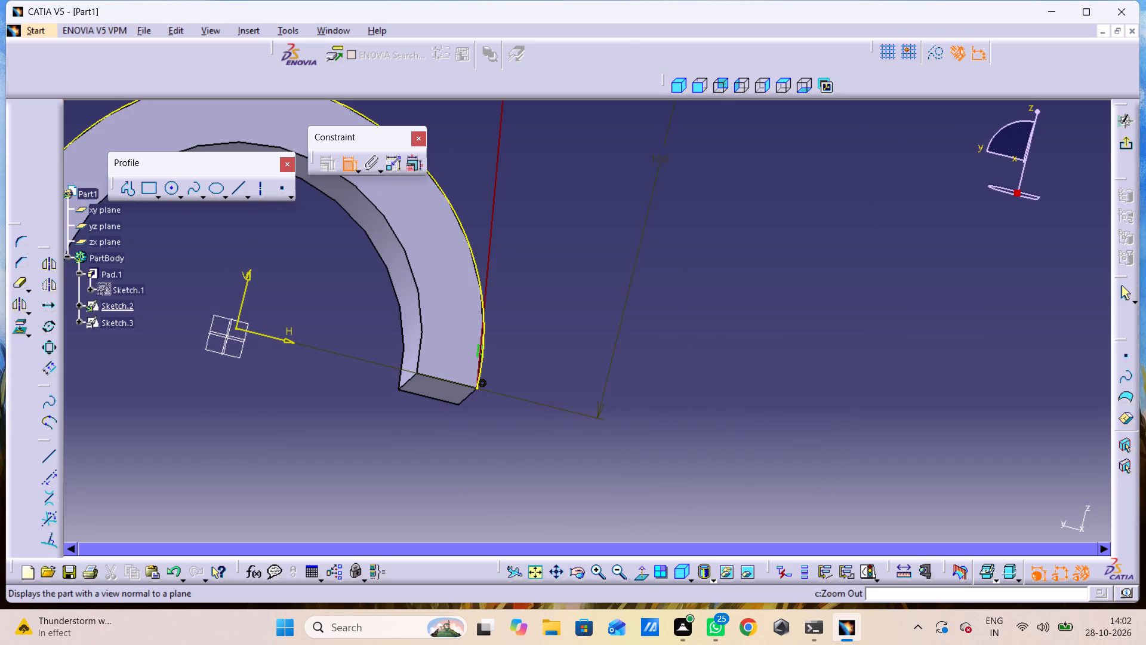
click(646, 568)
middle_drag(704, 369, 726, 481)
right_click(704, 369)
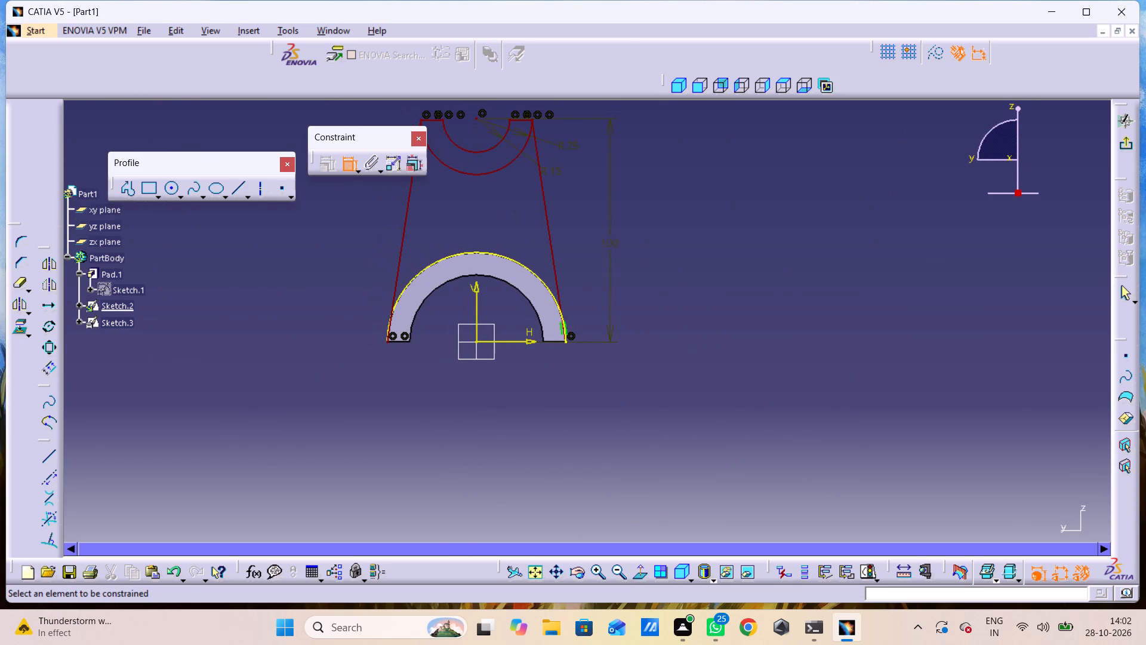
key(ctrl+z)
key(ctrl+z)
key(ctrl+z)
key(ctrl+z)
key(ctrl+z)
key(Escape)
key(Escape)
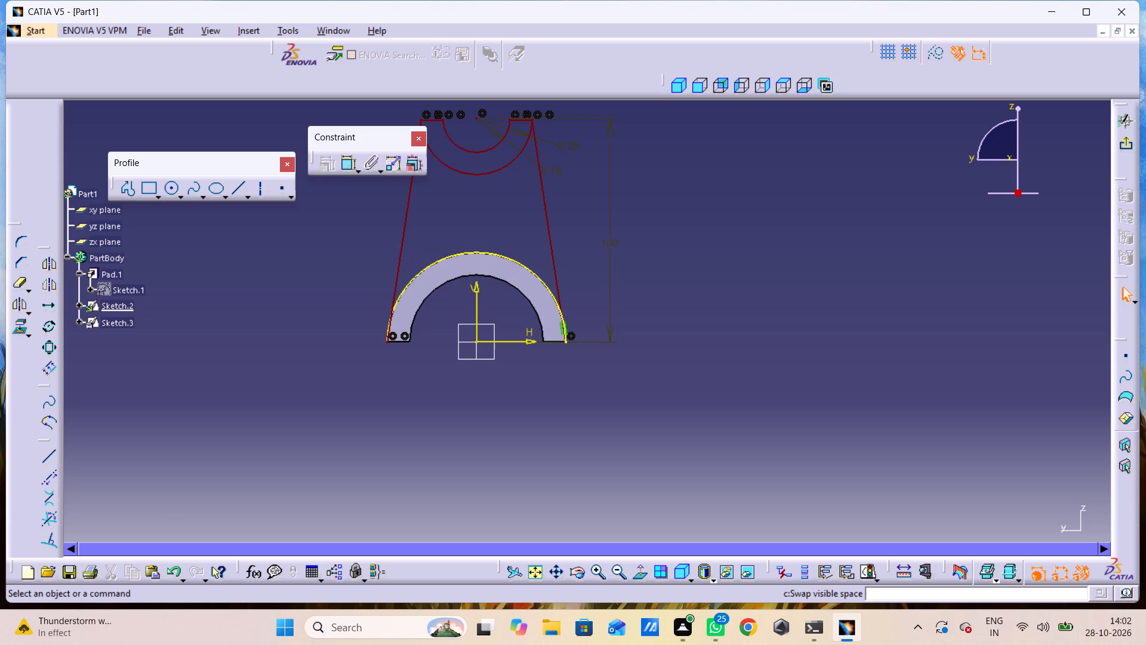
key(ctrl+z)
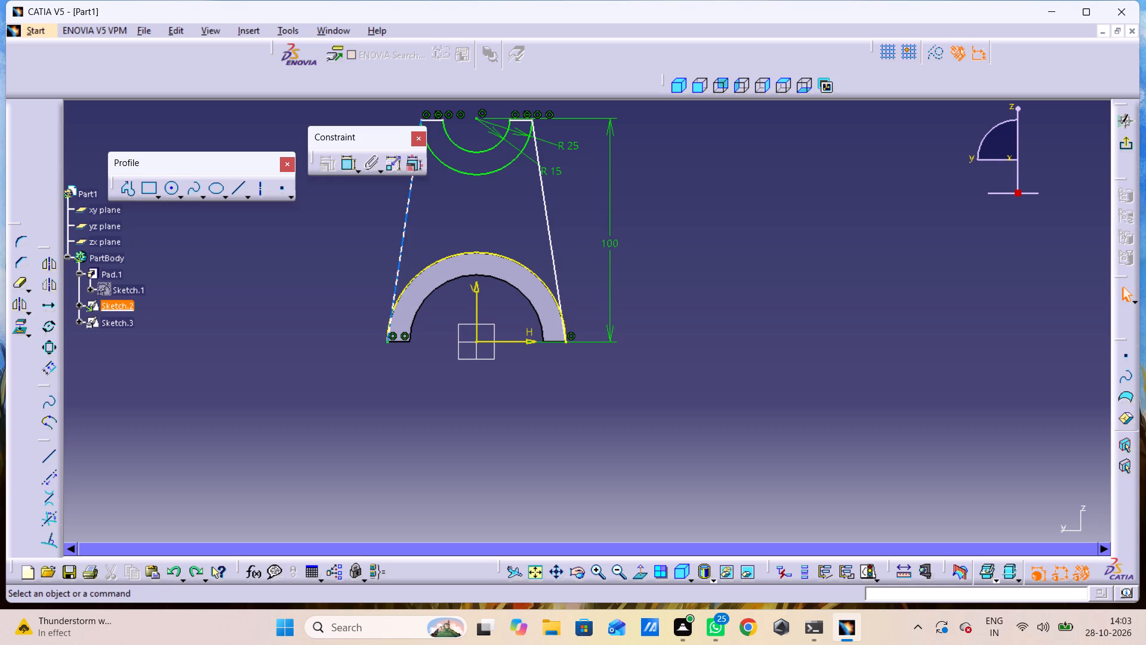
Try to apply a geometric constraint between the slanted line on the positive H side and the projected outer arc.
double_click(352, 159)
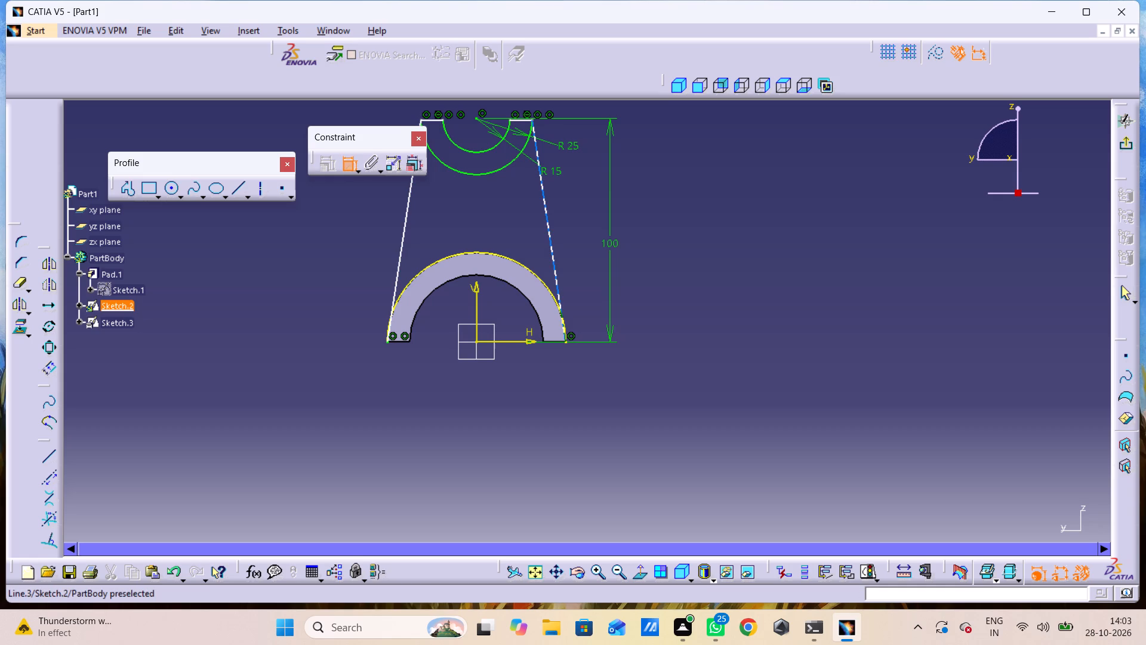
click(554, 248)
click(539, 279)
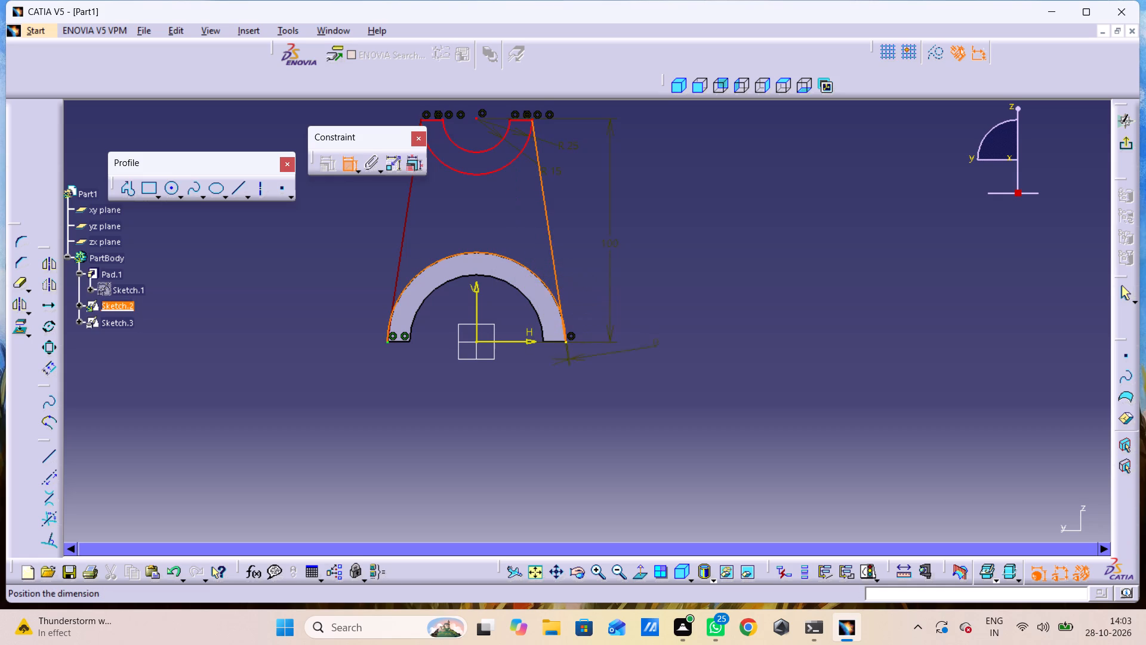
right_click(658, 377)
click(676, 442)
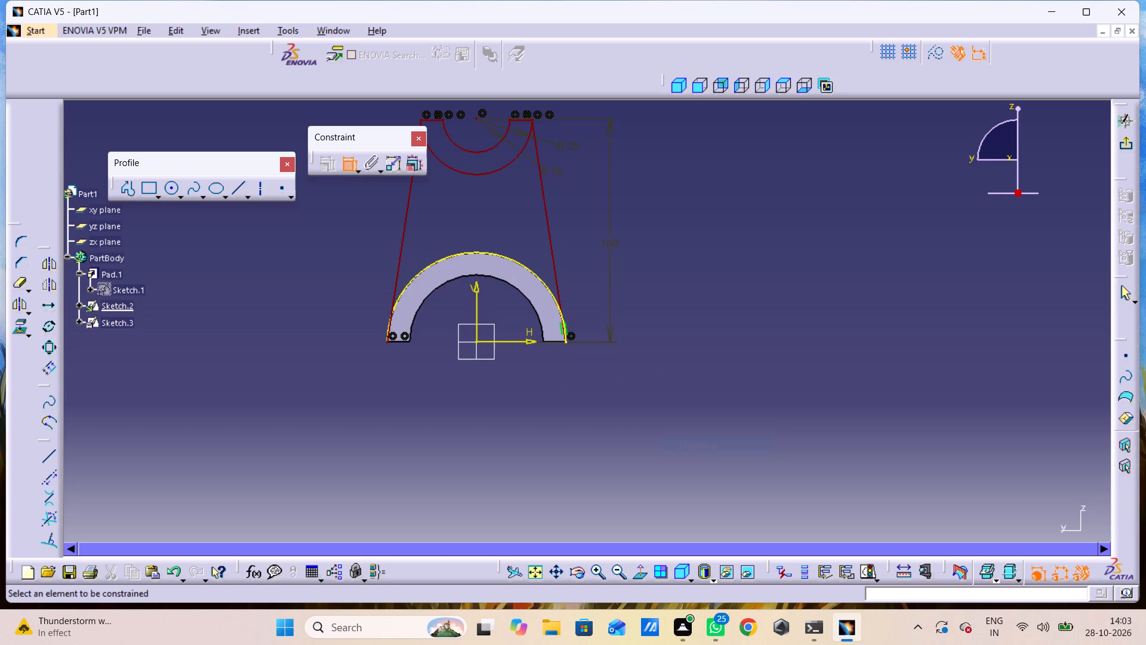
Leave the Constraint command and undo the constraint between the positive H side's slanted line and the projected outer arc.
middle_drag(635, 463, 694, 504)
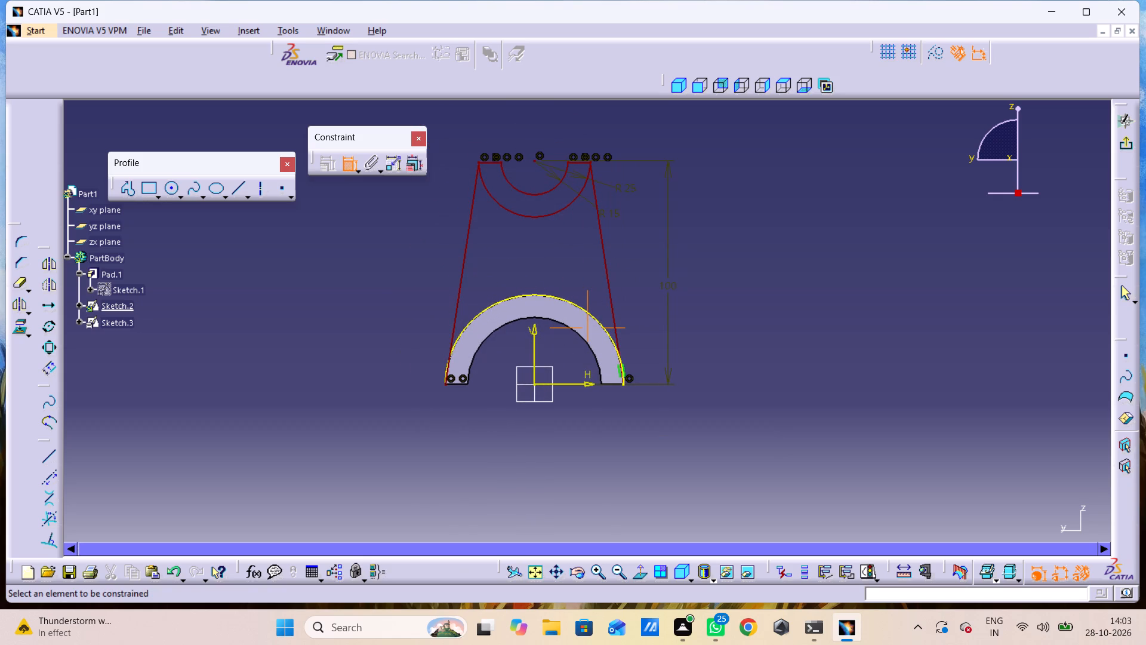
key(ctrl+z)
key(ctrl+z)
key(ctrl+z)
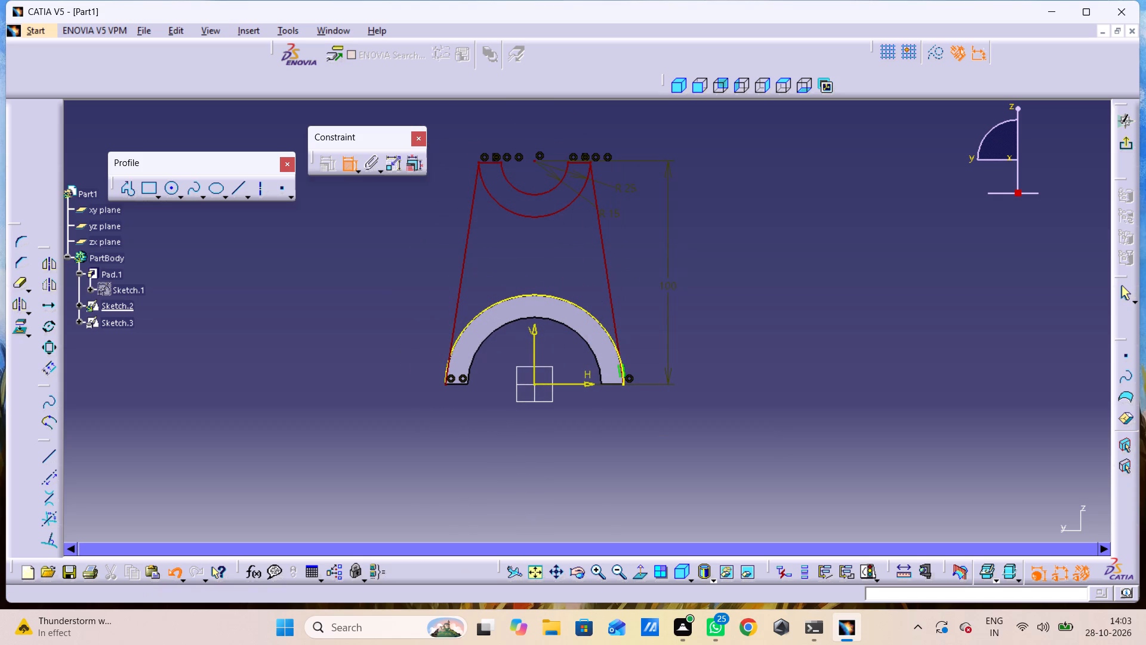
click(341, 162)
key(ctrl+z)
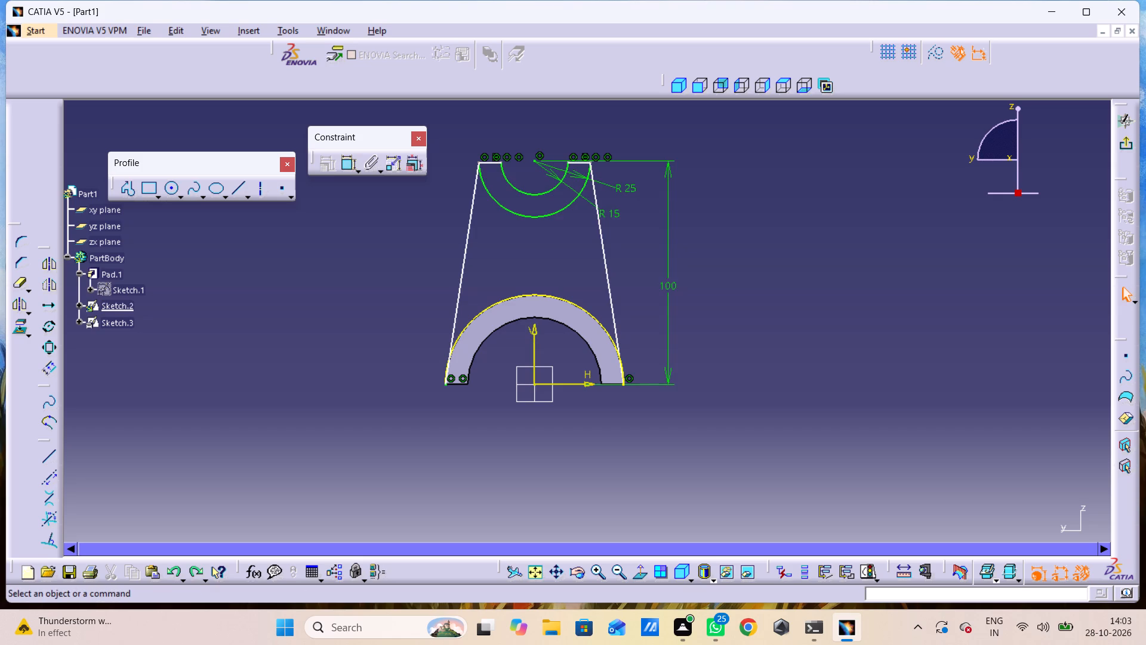
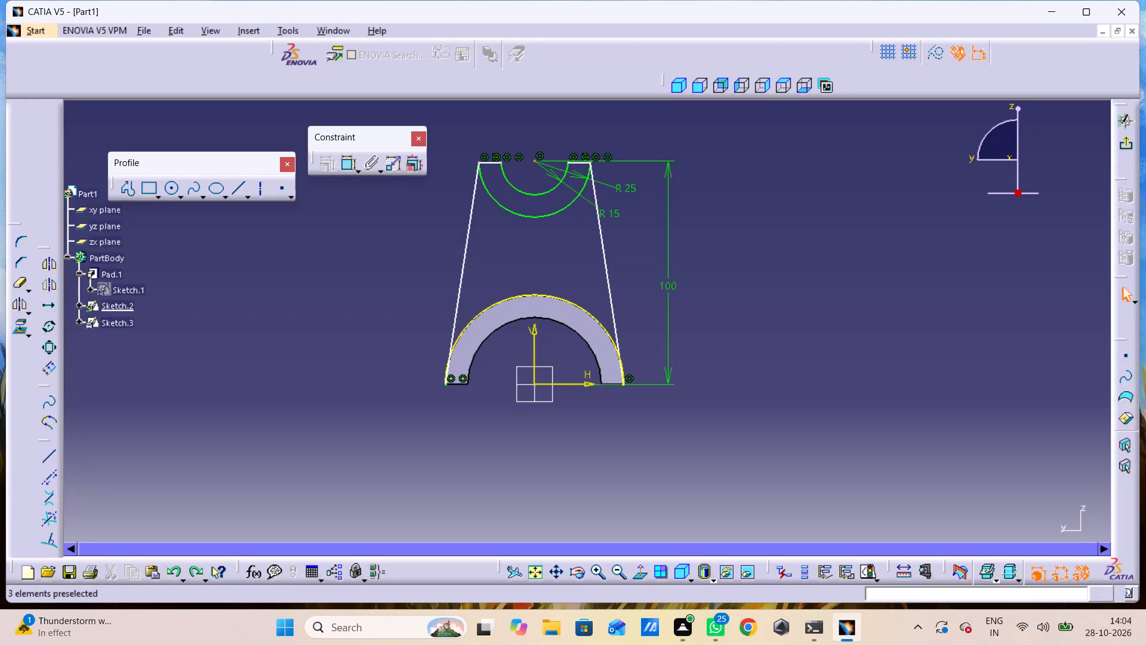
Examine from several angles how the Sketch.2 profile's slanted lines meet the projected outer arc and the half-ring pad, including close-up at the positive H end.
middle_drag(683, 345, 517, 373)
right_drag(683, 345, 517, 373)
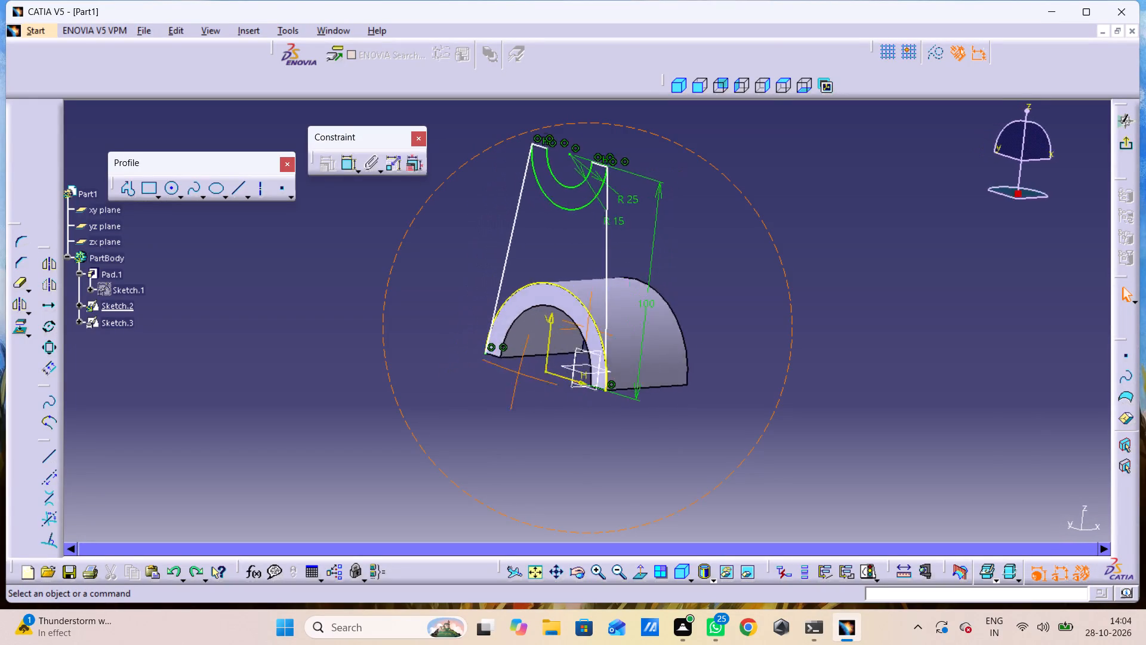
right_drag(517, 373, 336, 366)
middle_drag(517, 373, 336, 366)
middle_drag(745, 395, 664, 410)
right_drag(744, 395, 664, 410)
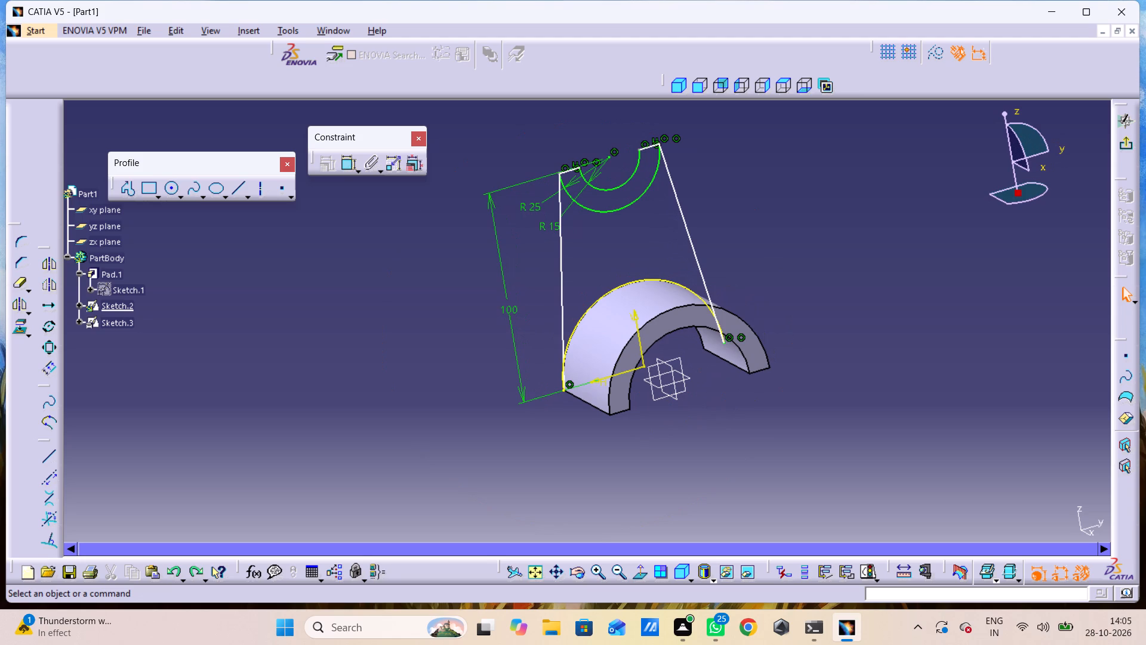
middle_drag(664, 410, 689, 354)
right_drag(665, 410, 689, 354)
scroll(684, 415, down, 1)
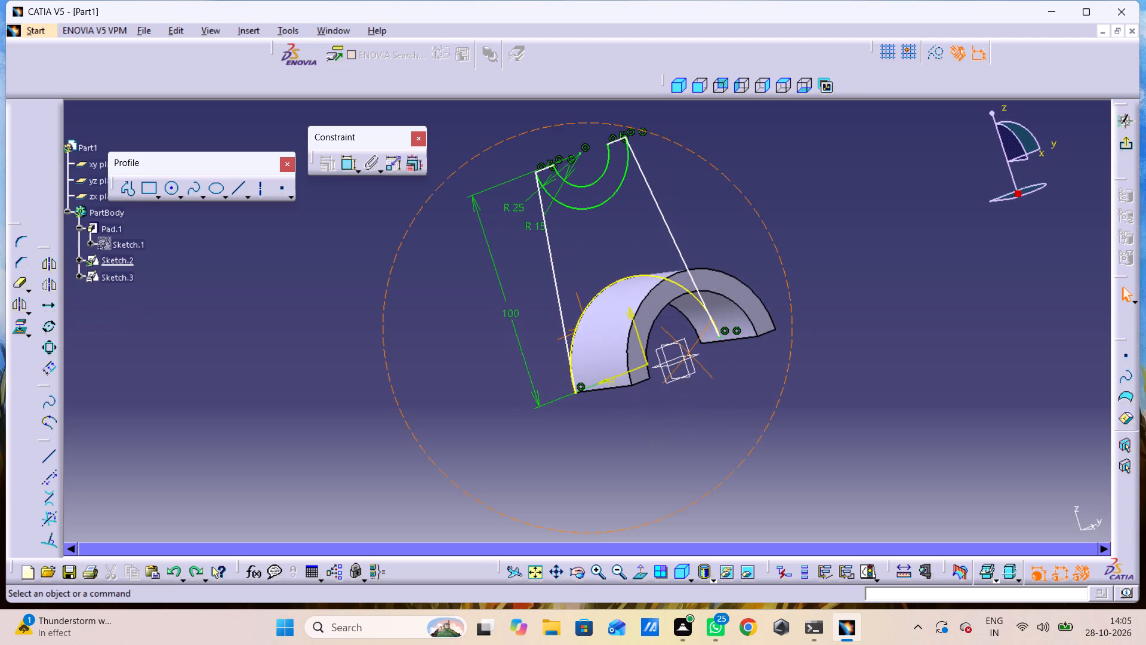
right_drag(689, 354, 637, 434)
middle_drag(689, 354, 756, 422)
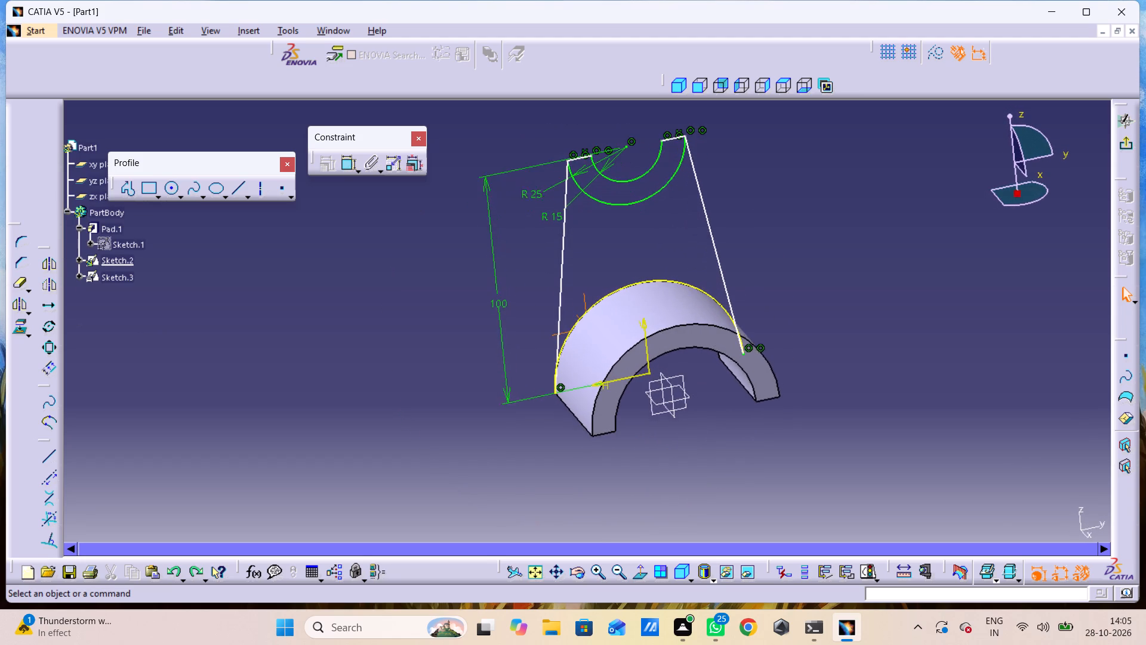
middle_drag(756, 422, 666, 442)
right_click(770, 417)
middle_drag(655, 442, 688, 447)
right_drag(660, 443, 688, 447)
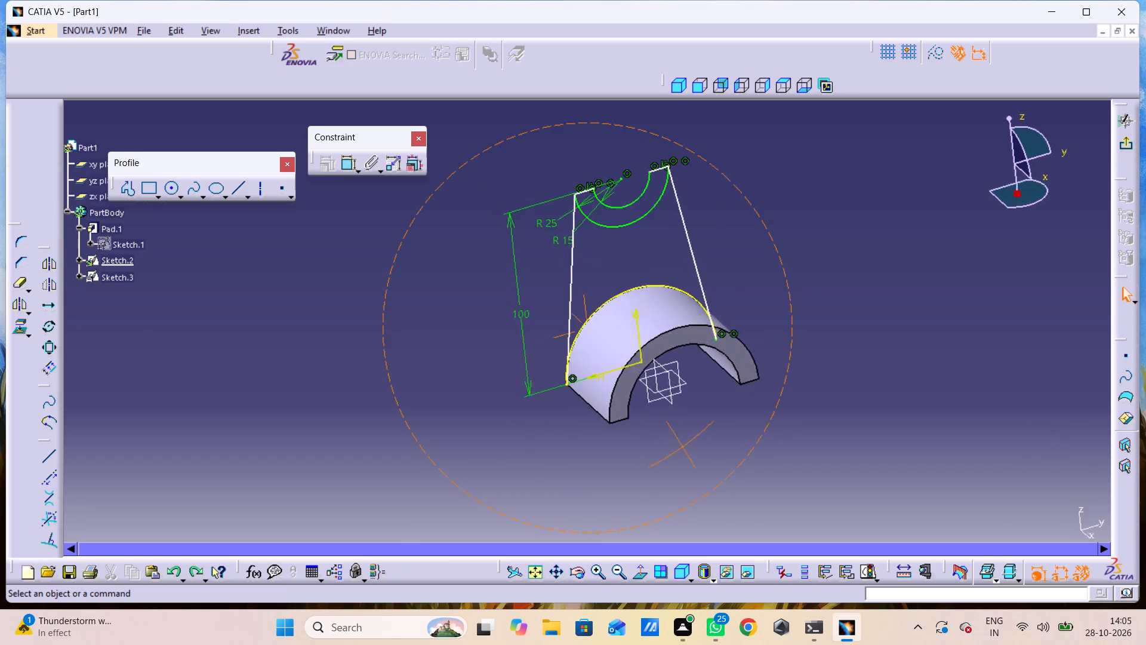
right_drag(688, 447, 787, 368)
middle_drag(688, 447, 779, 365)
scroll(777, 419, up, 1)
right_drag(782, 357, 779, 365)
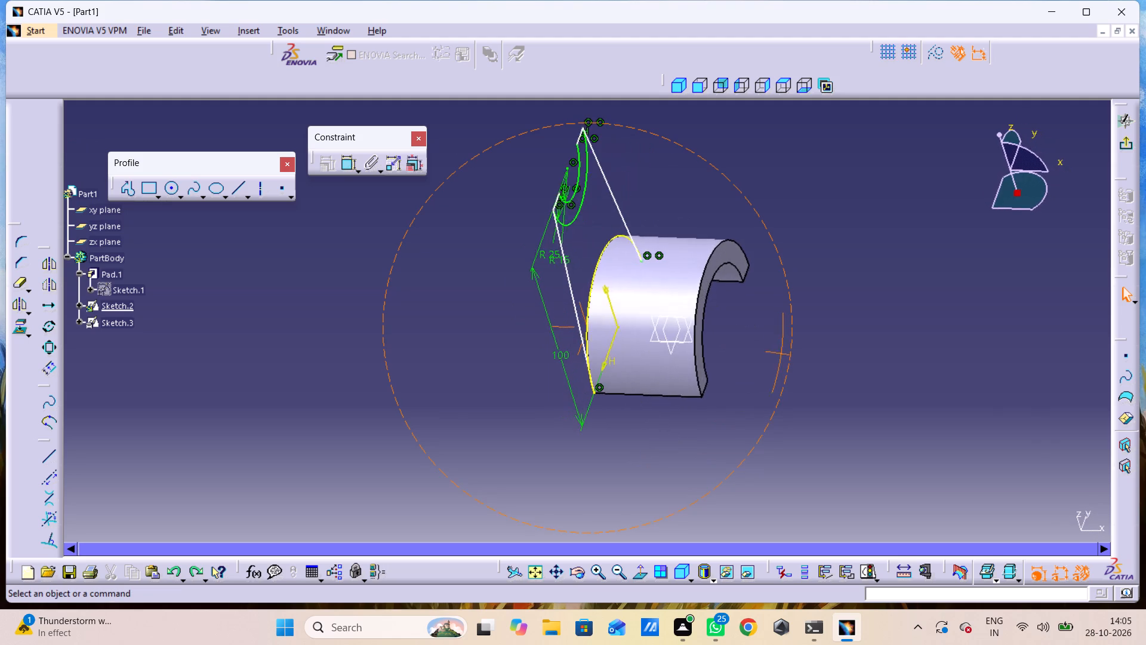
right_drag(779, 365, 826, 345)
middle_drag(779, 365, 825, 328)
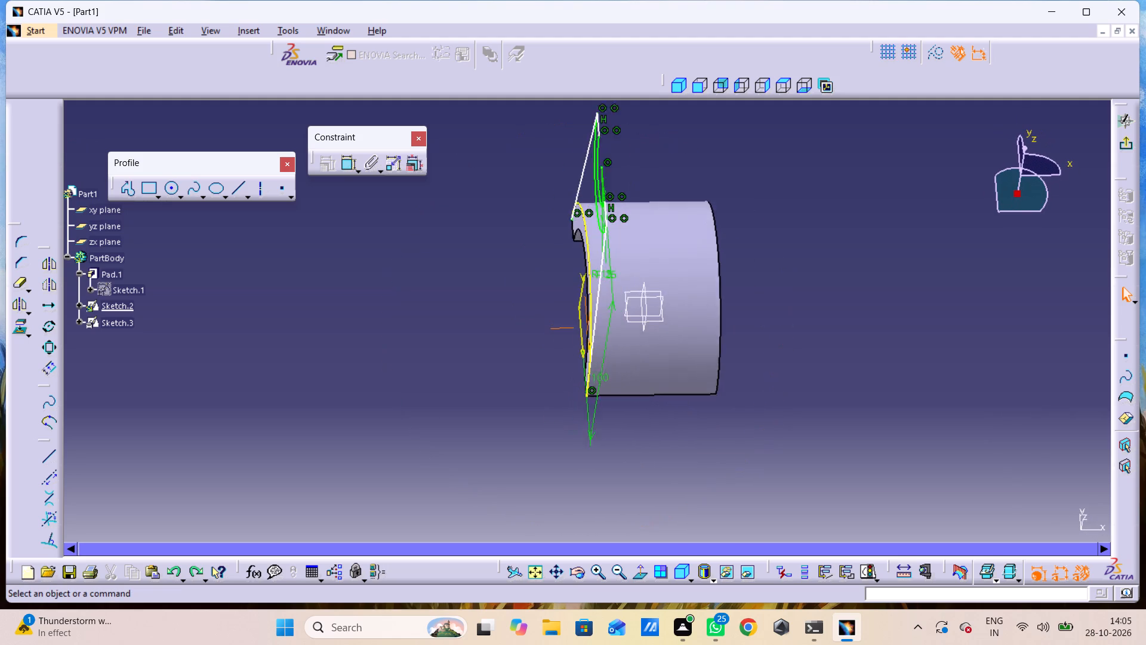
middle_drag(825, 328, 822, 368)
right_click(825, 321)
middle_drag(784, 419, 789, 419)
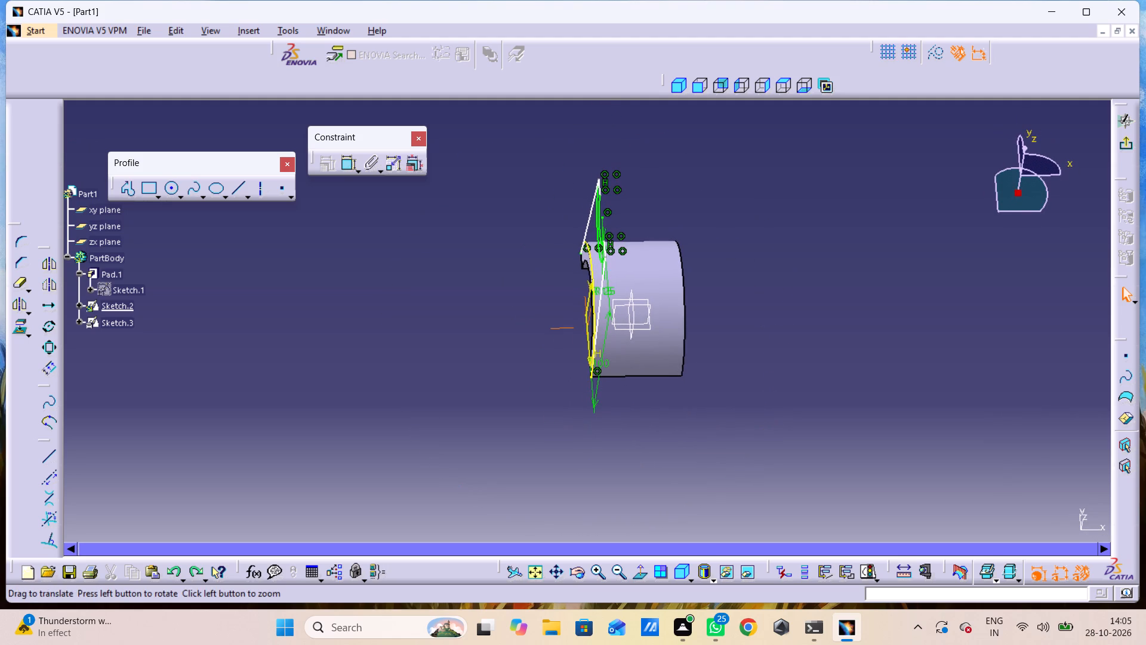
middle_drag(789, 419, 748, 317)
right_drag(790, 419, 748, 317)
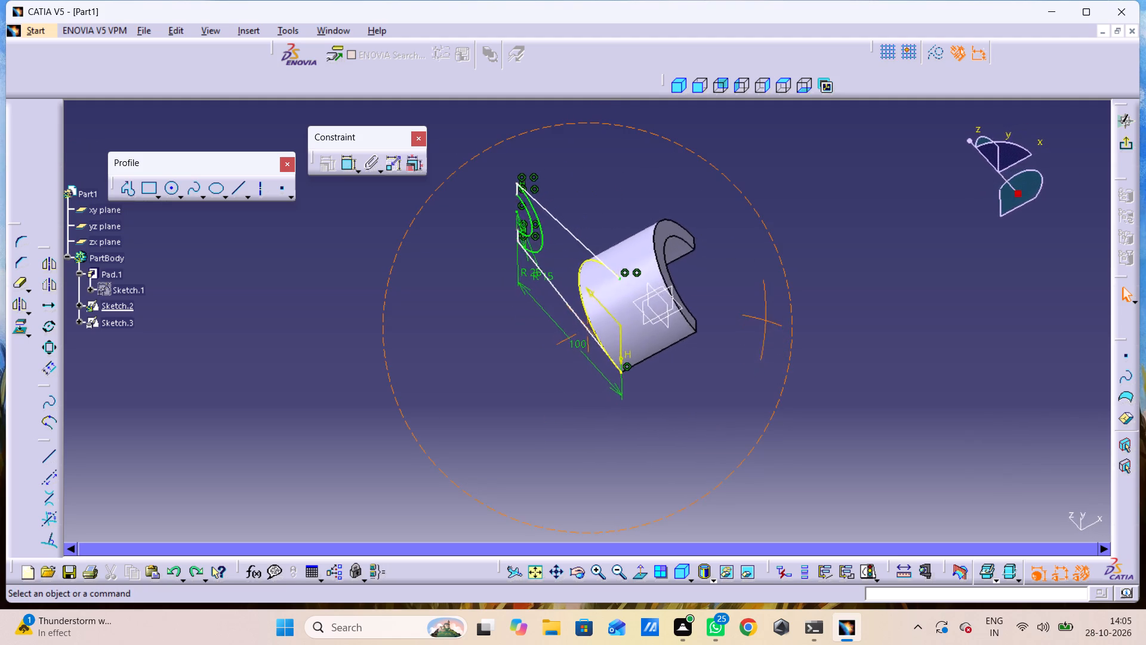
right_drag(748, 317, 784, 398)
middle_drag(748, 317, 784, 398)
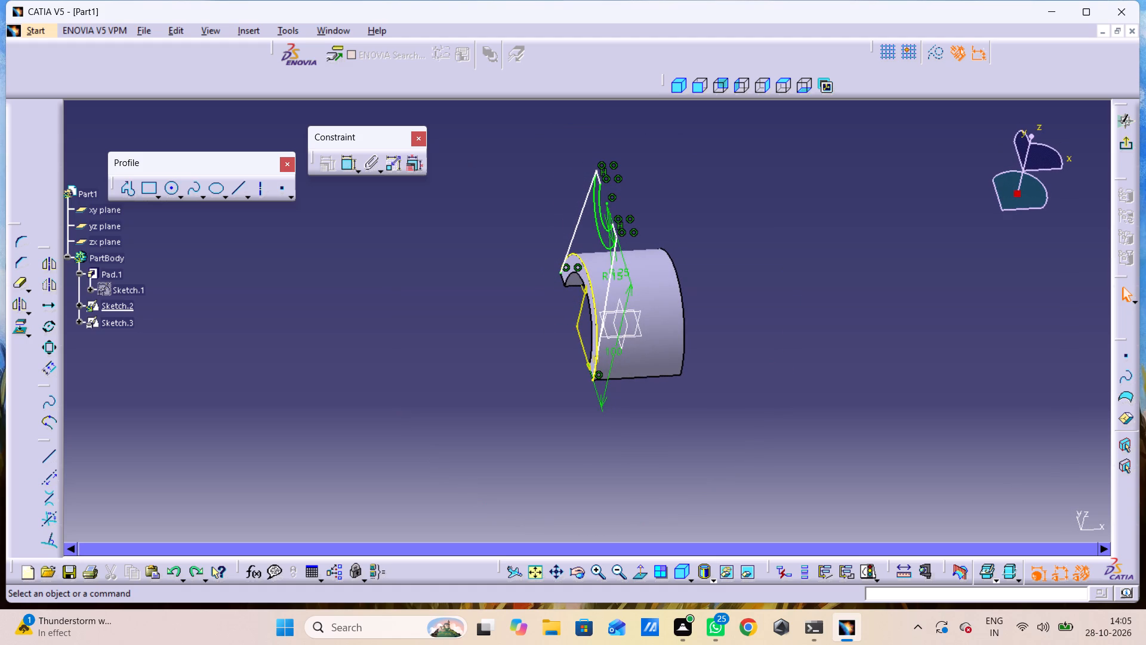
middle_drag(810, 421, 809, 393)
right_drag(810, 421, 809, 393)
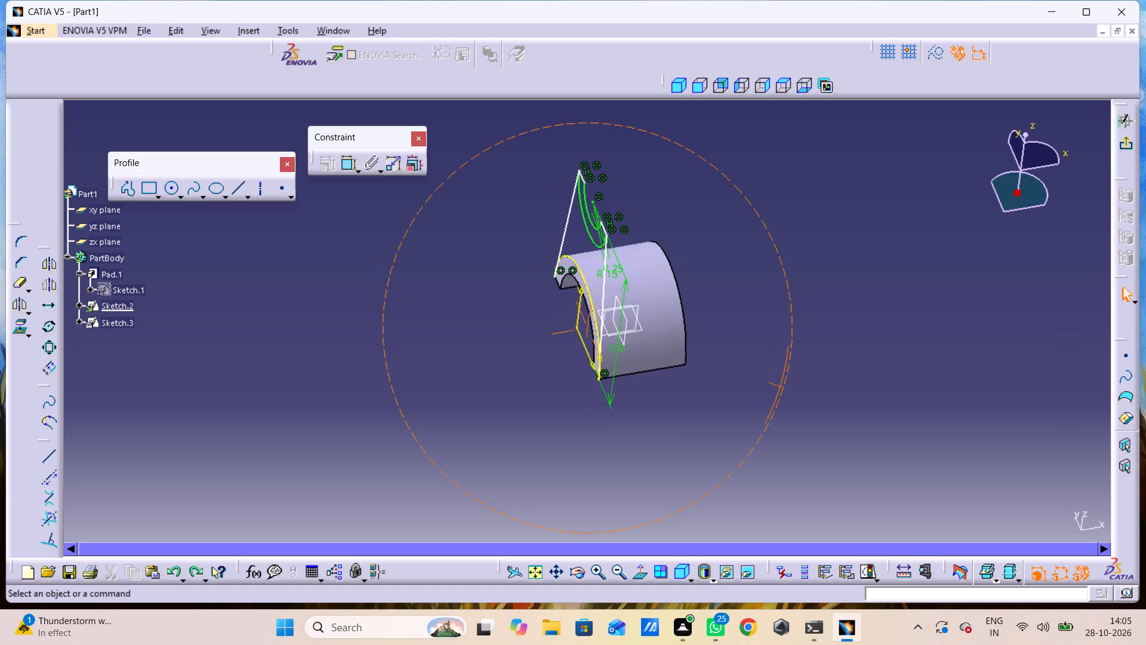
right_drag(809, 393, 806, 368)
middle_drag(809, 393, 790, 263)
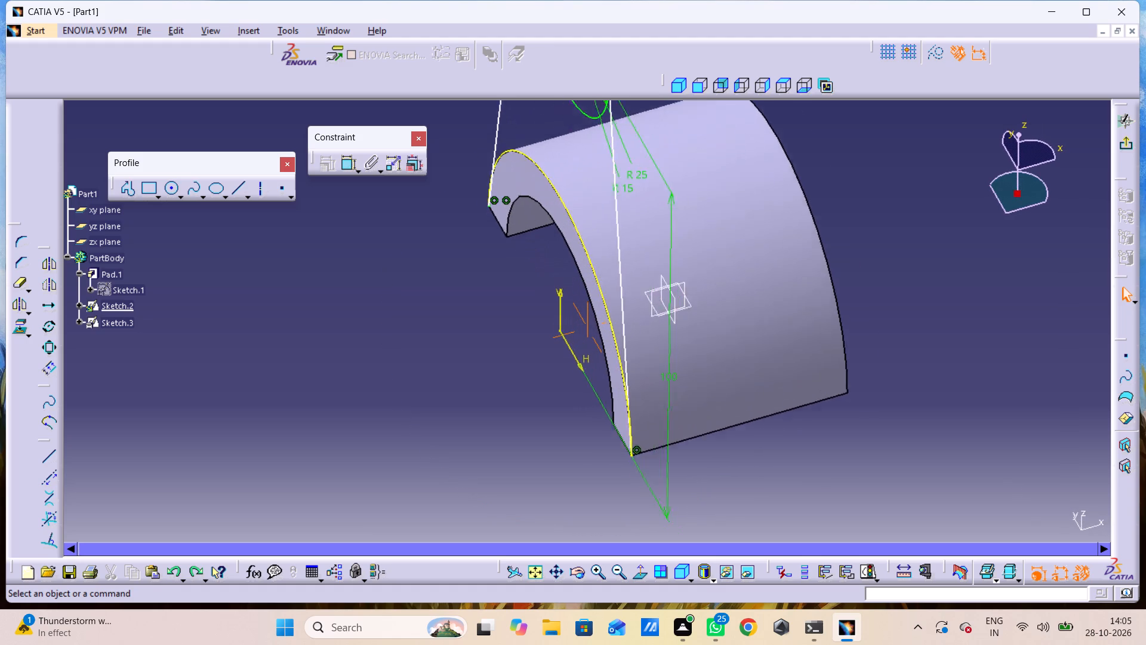
middle_drag(790, 263, 788, 251)
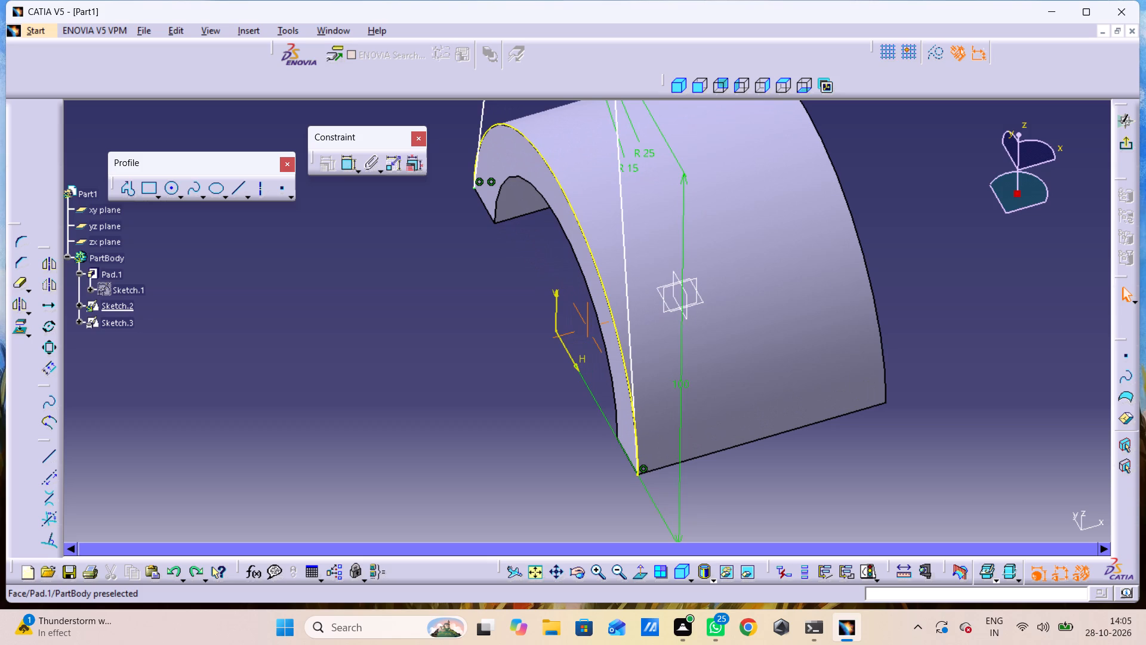
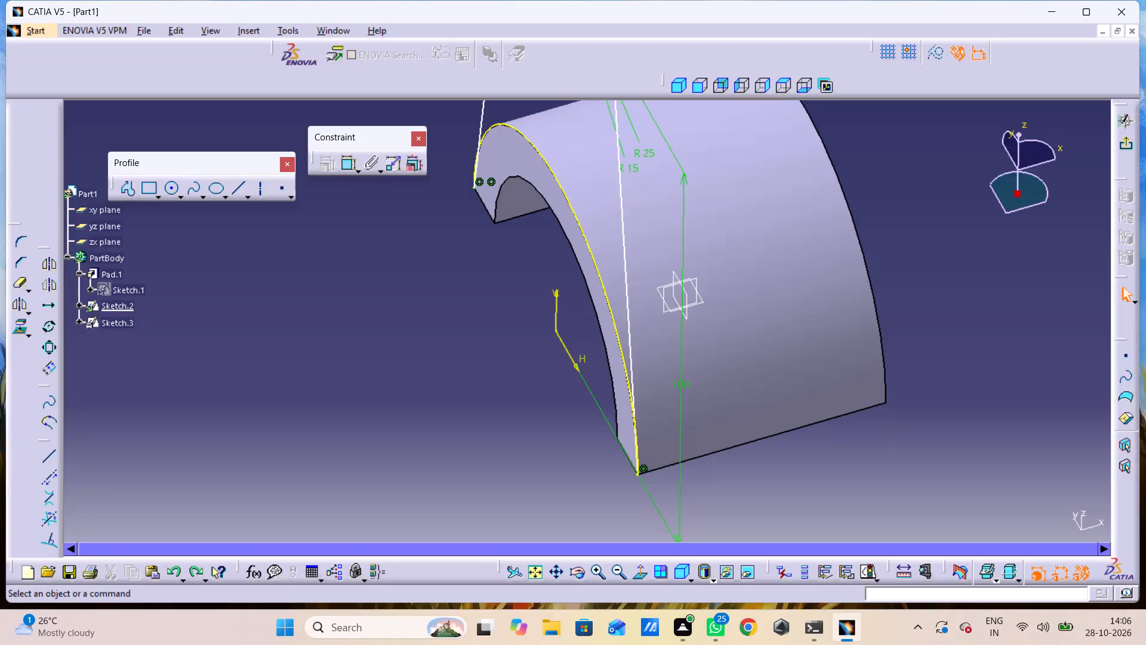
Reopen Sketch.3 for editing and delete the projected outer arc from it.
triple_click(103, 321)
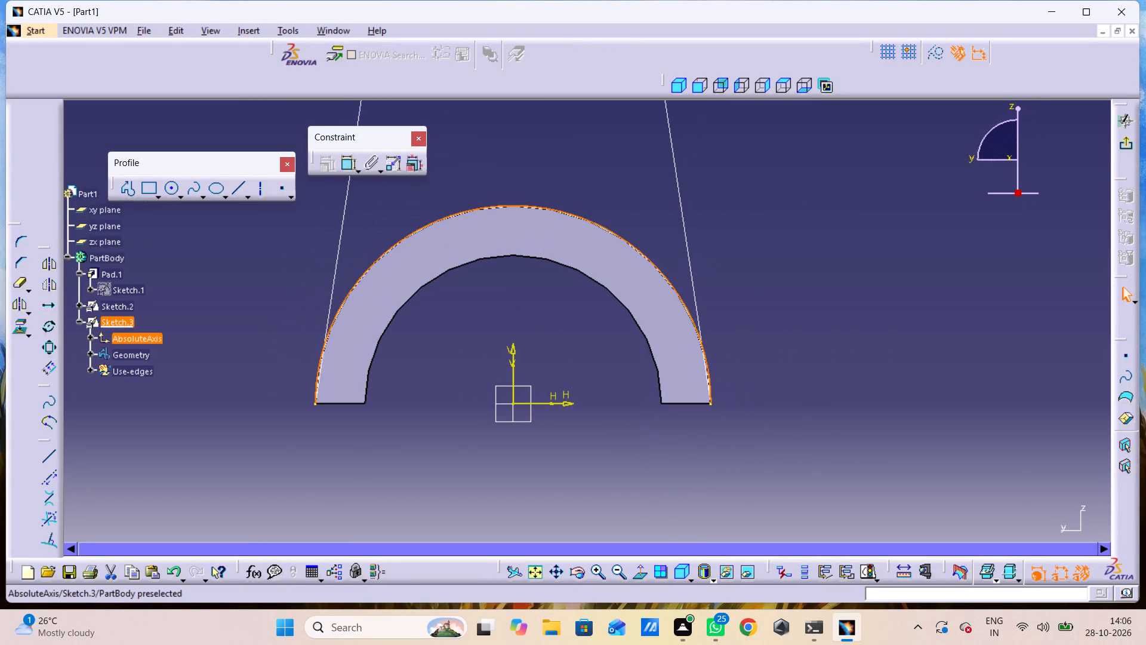
scroll(278, 385, up, 1)
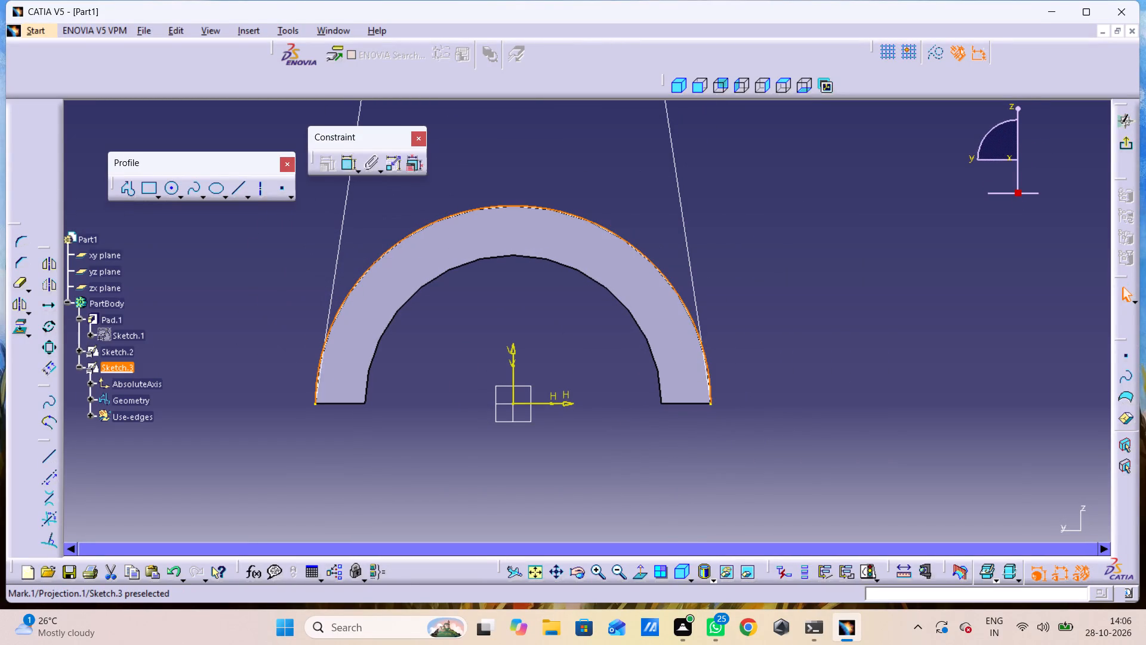
click(418, 226)
key(Escape)
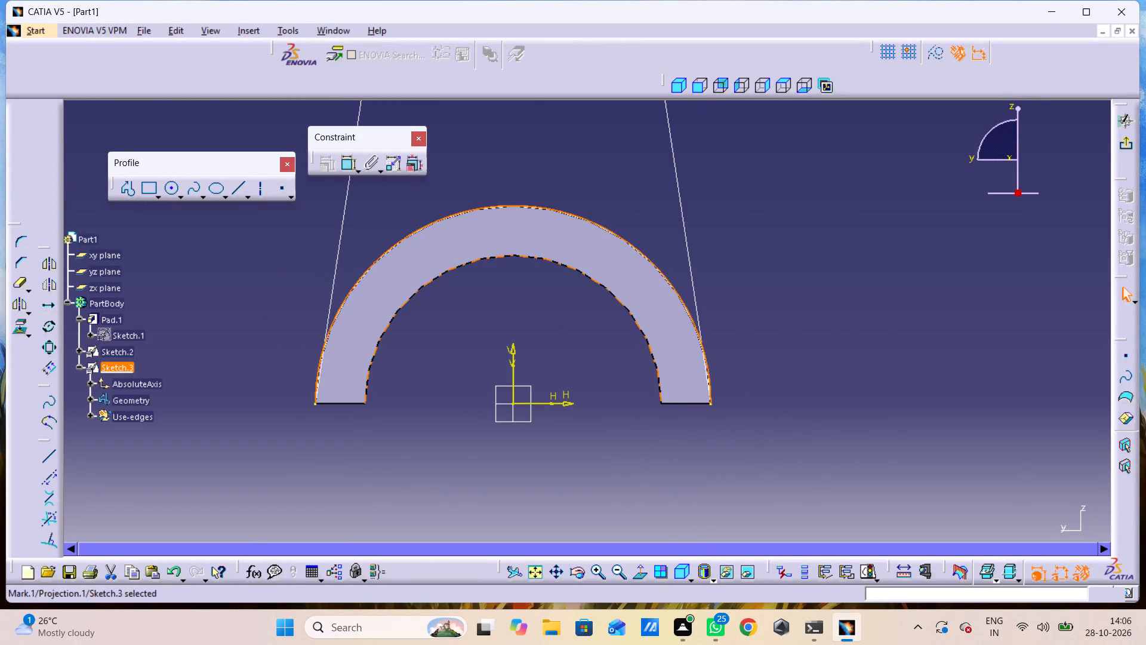
key(Escape)
click(410, 232)
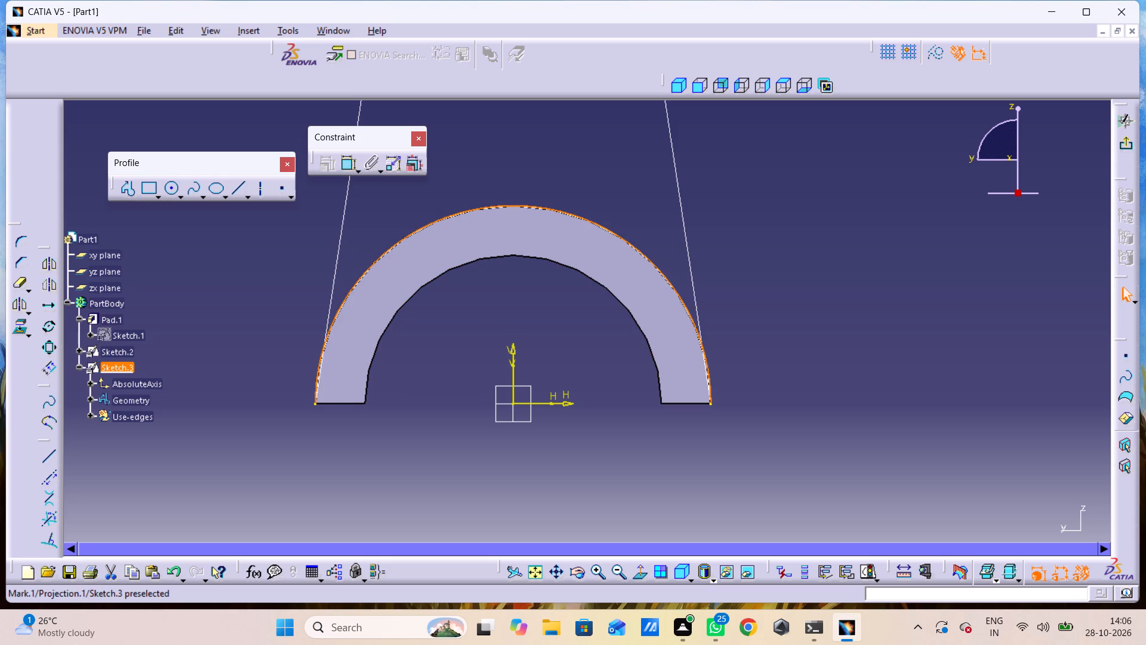
key(Delete)
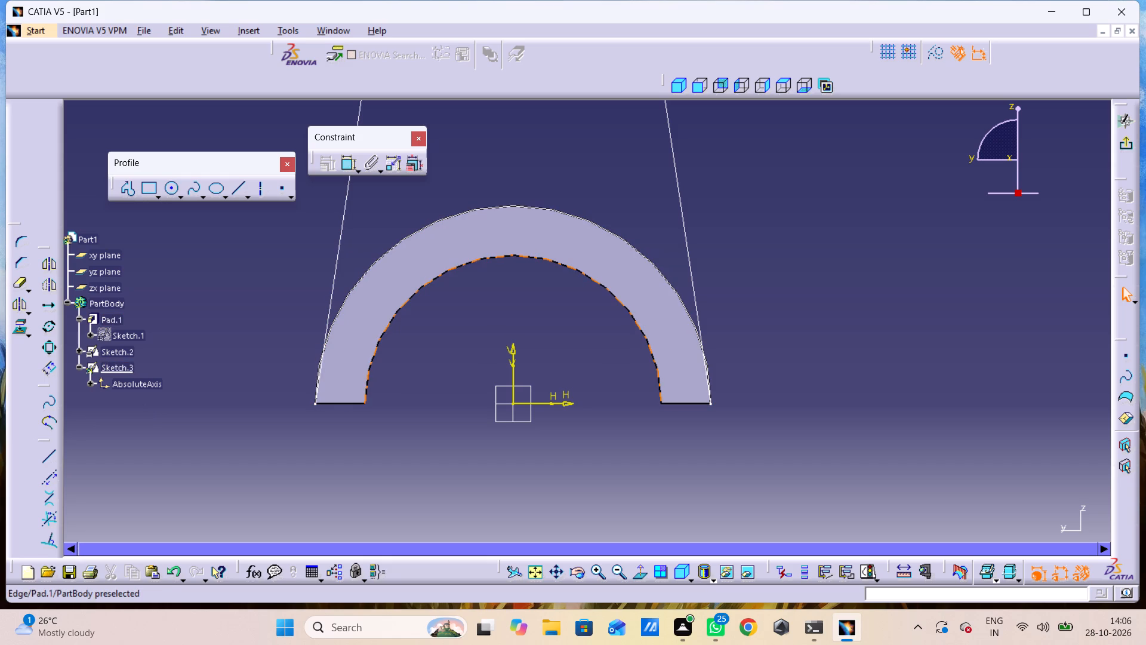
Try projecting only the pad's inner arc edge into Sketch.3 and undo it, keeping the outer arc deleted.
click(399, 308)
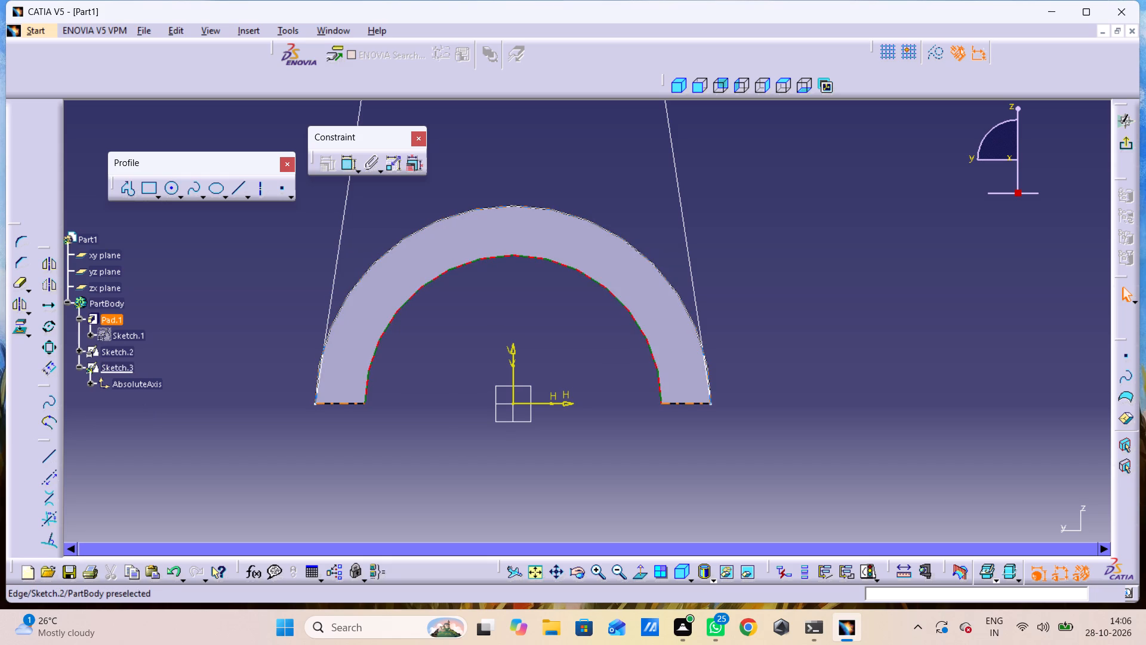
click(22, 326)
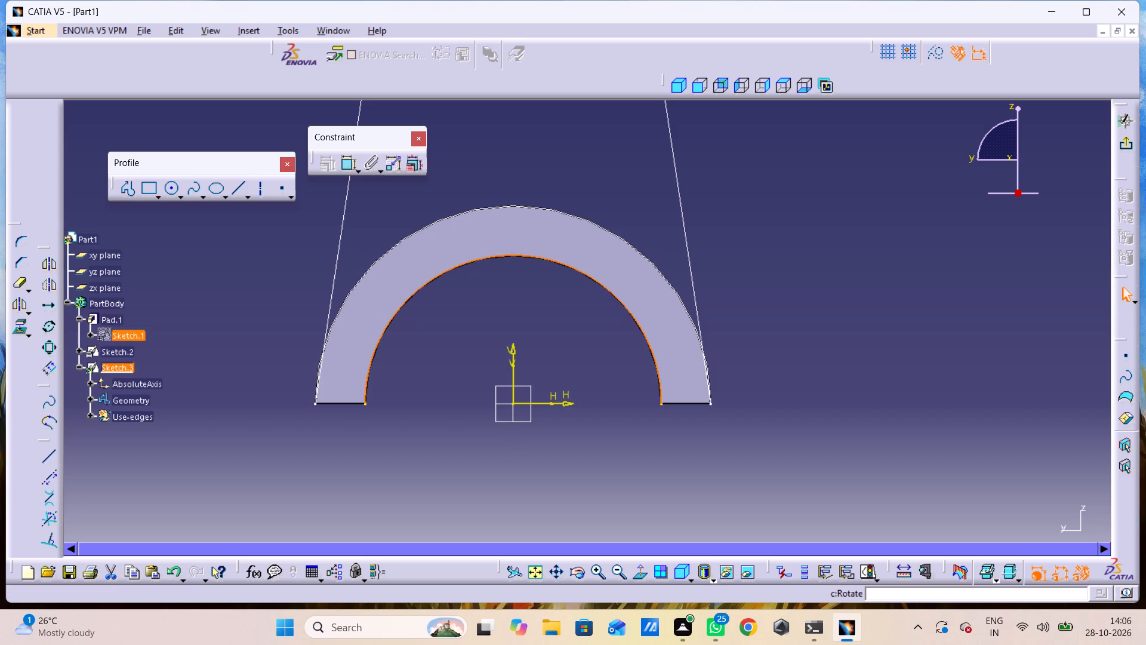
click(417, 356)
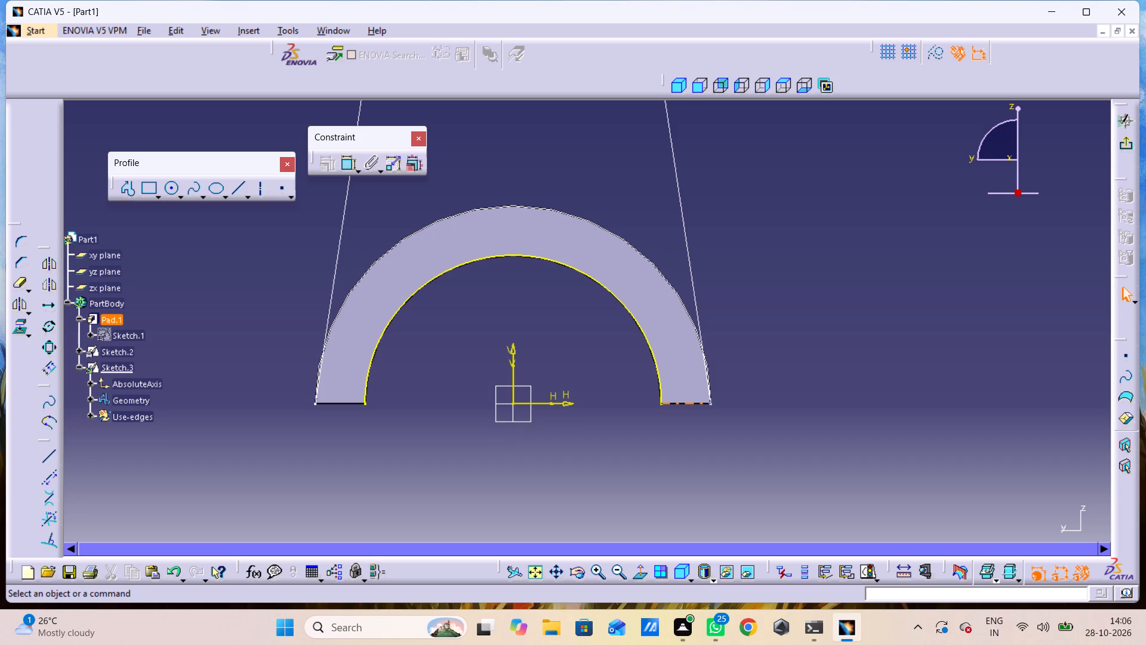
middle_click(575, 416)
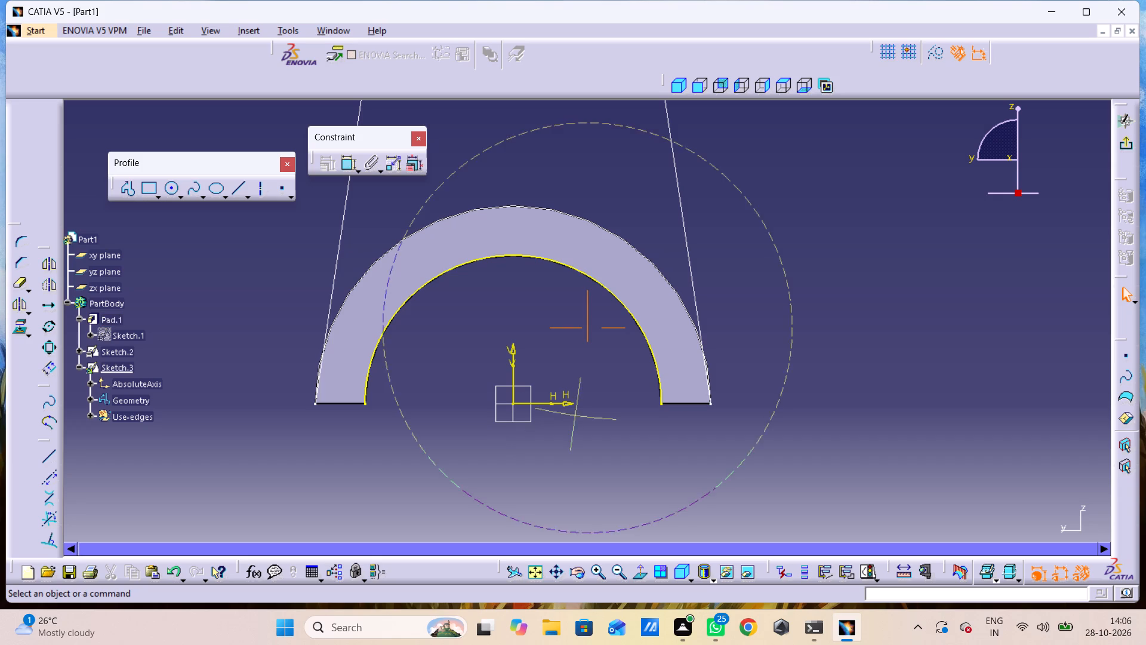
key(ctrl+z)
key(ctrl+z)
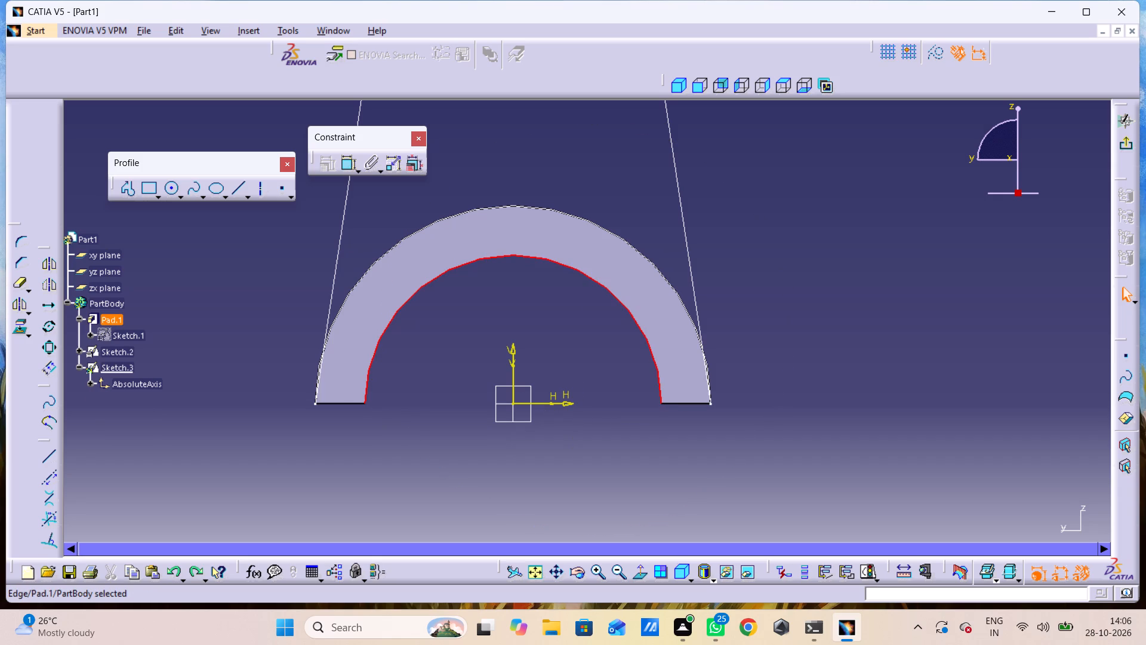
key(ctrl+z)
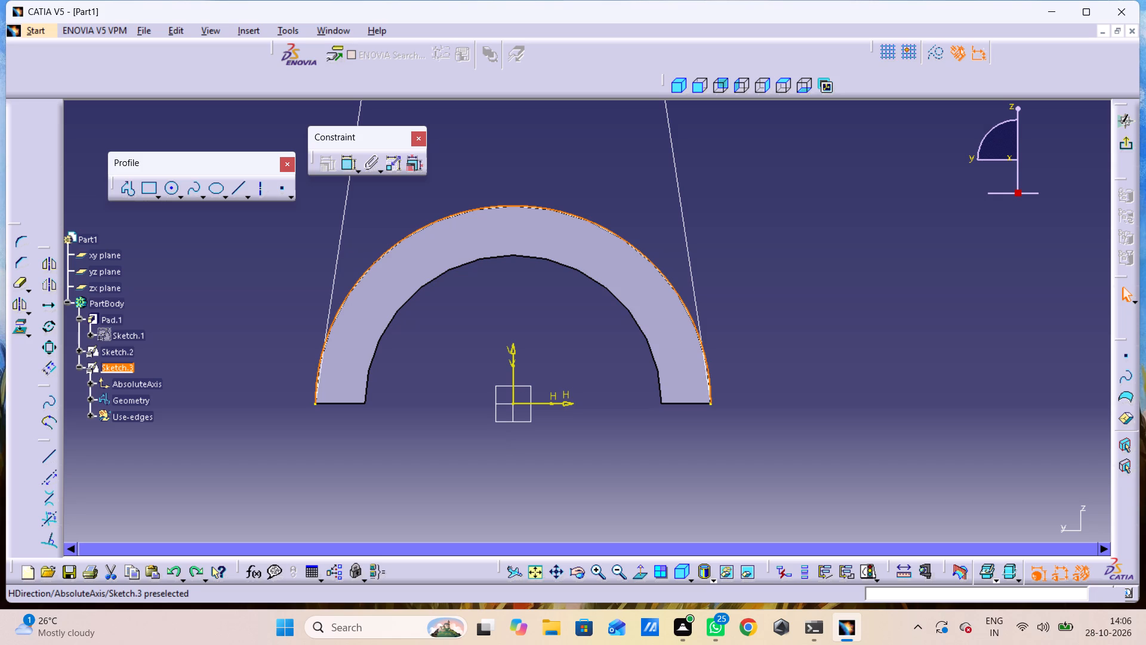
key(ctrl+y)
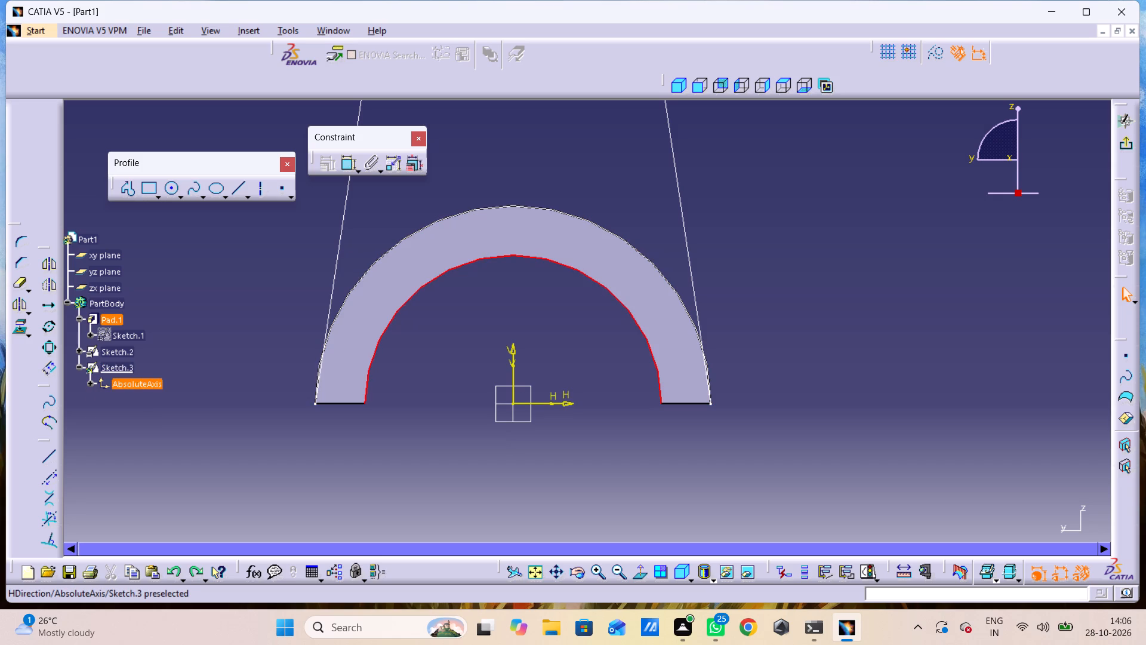
Project the pad's front inner arc edge and its two flat bottom end edges into Sketch.3.
ctrl+click(672, 401)
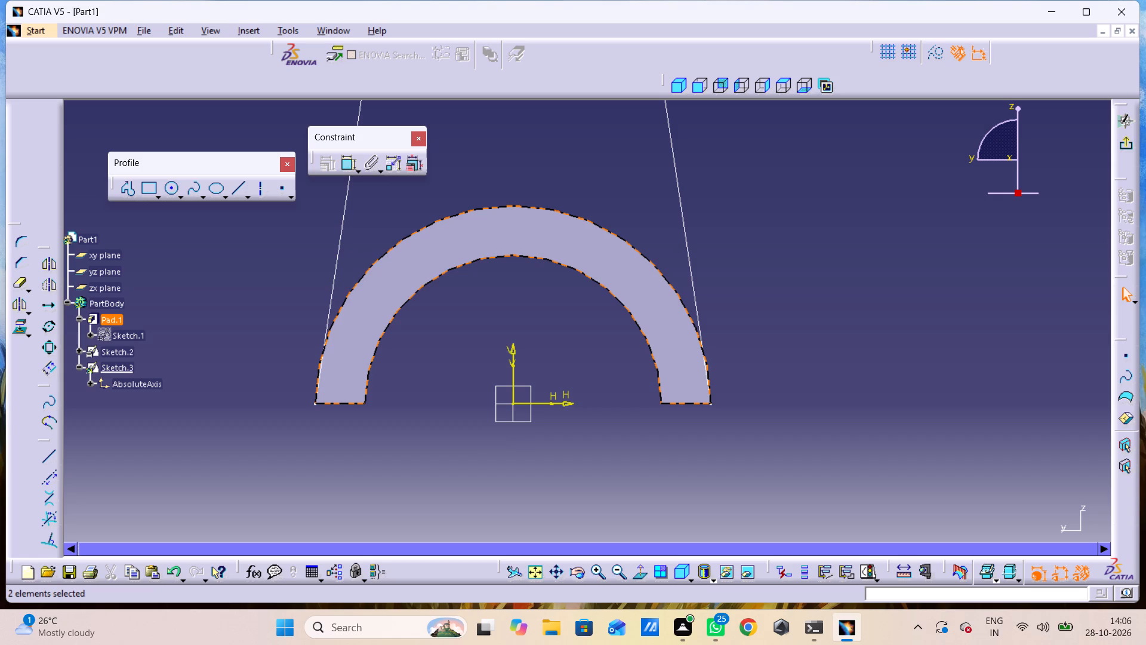
key(Escape)
middle_drag(514, 410, 512, 387)
right_drag(514, 410, 512, 387)
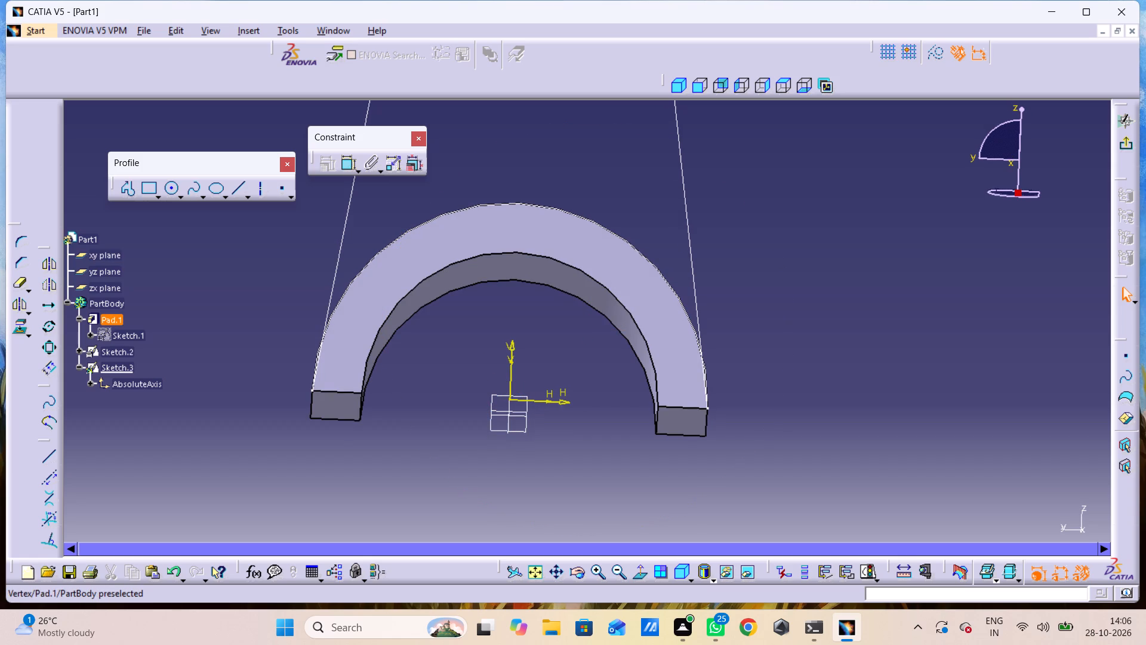
ctrl+click(676, 410)
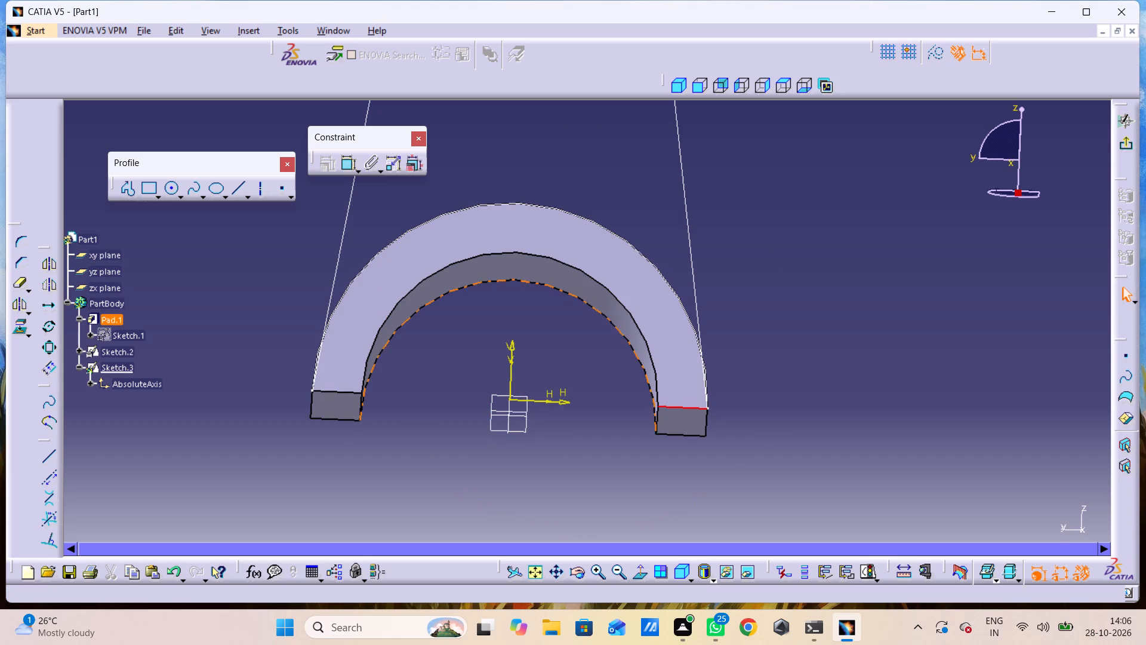
ctrl+click(654, 373)
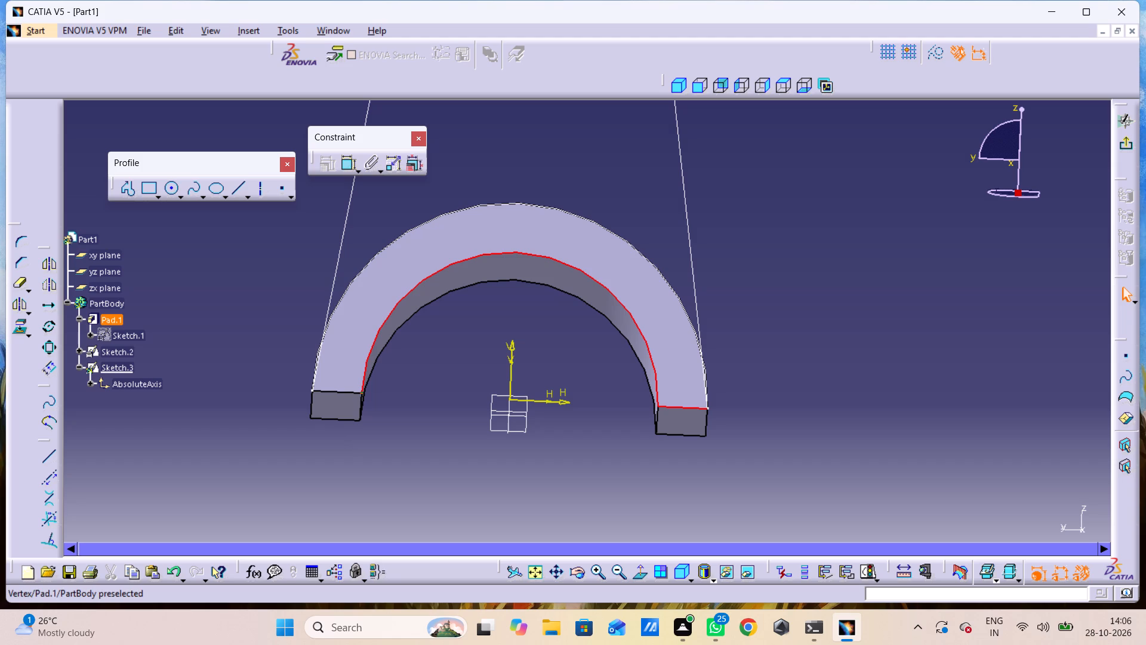
ctrl+click(353, 392)
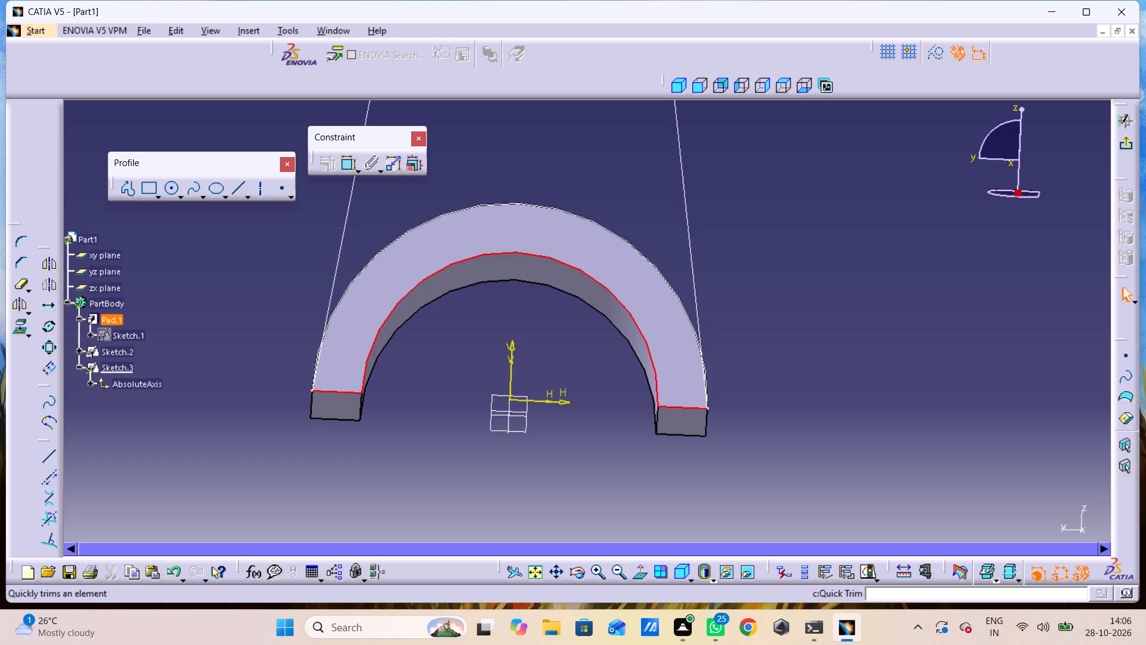
click(24, 322)
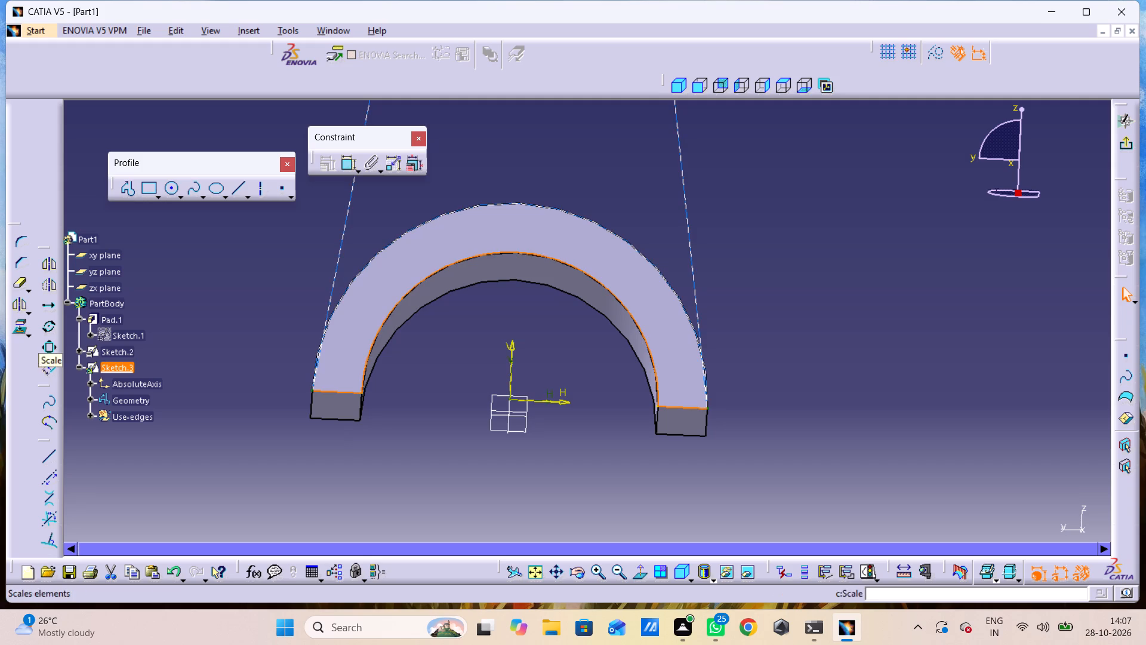
click(173, 357)
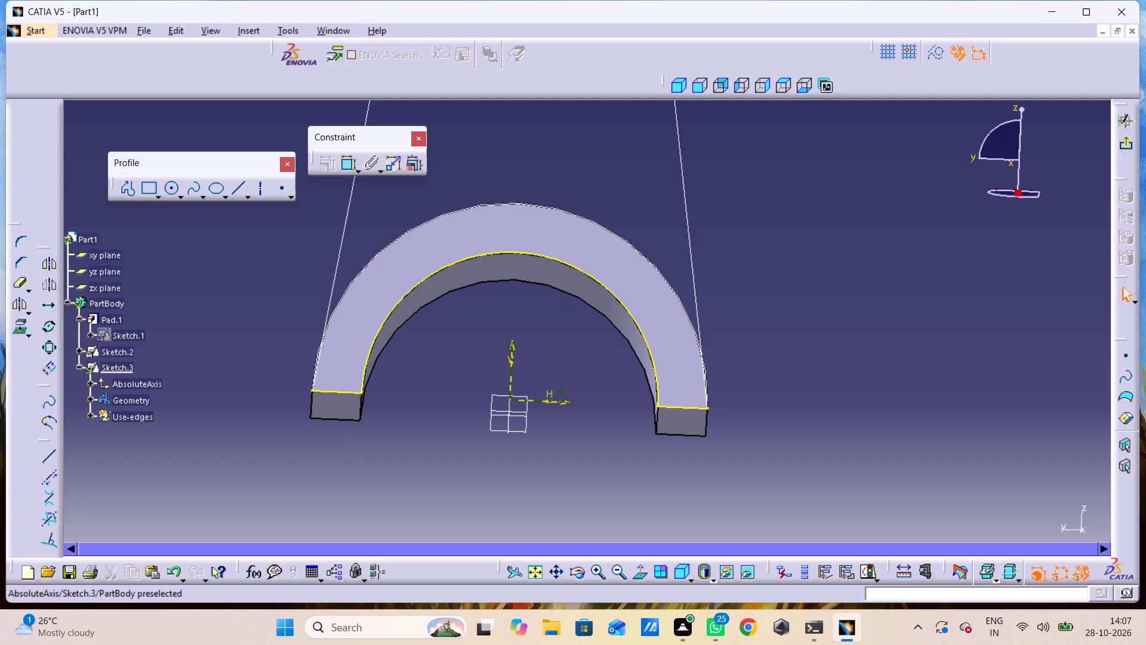
click(377, 477)
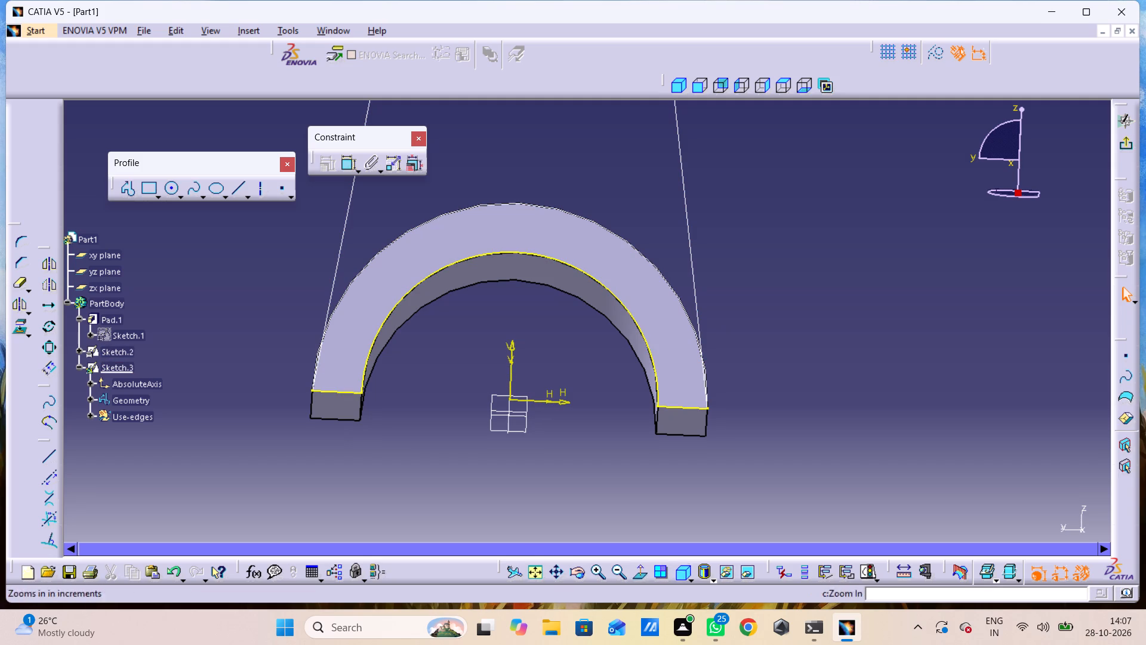
Open Sketch.2 for editing and delete the R 25 arc of the upper half-ring.
click(644, 575)
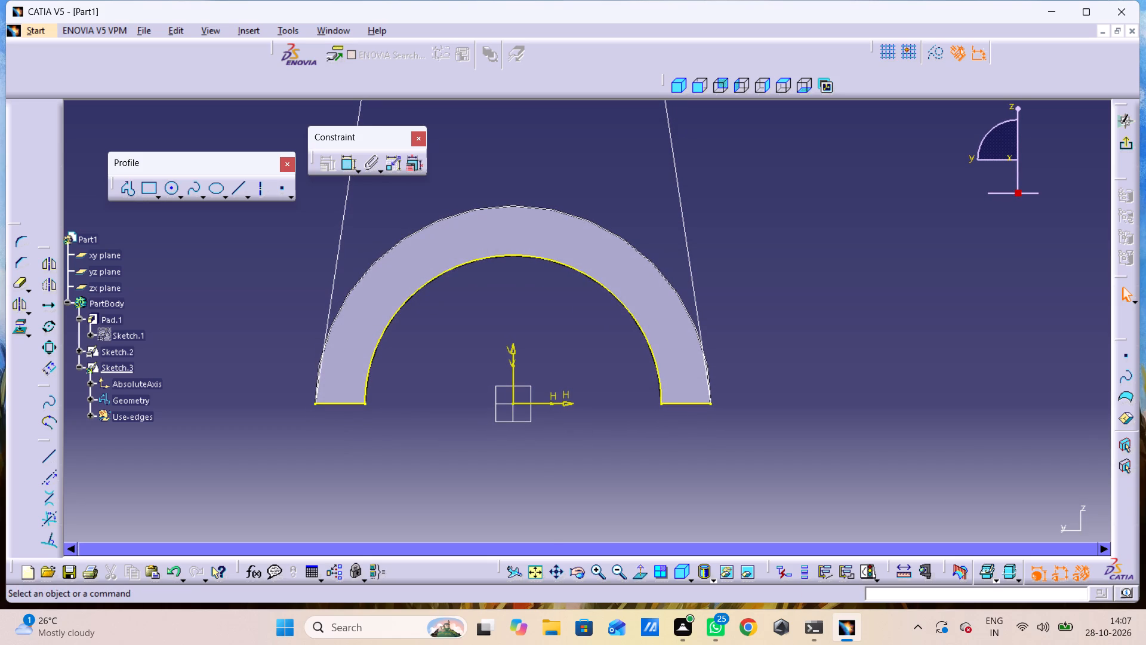
middle_click(707, 365)
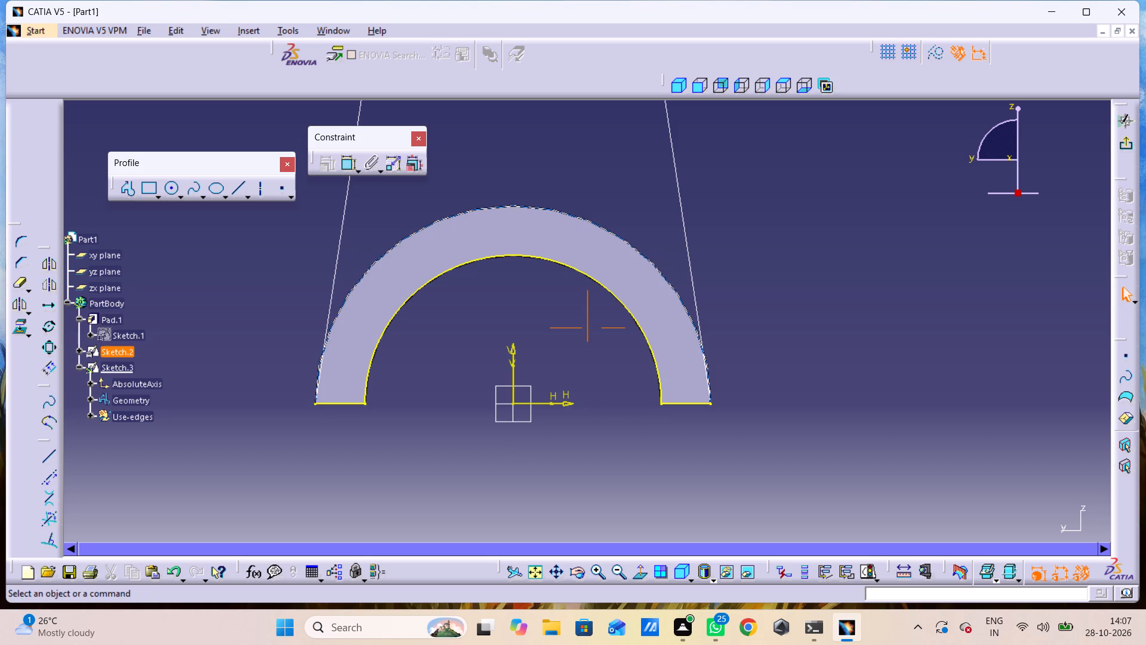
scroll(710, 367, down, 1)
scroll(710, 367, up, 1)
scroll(710, 367, down, 1)
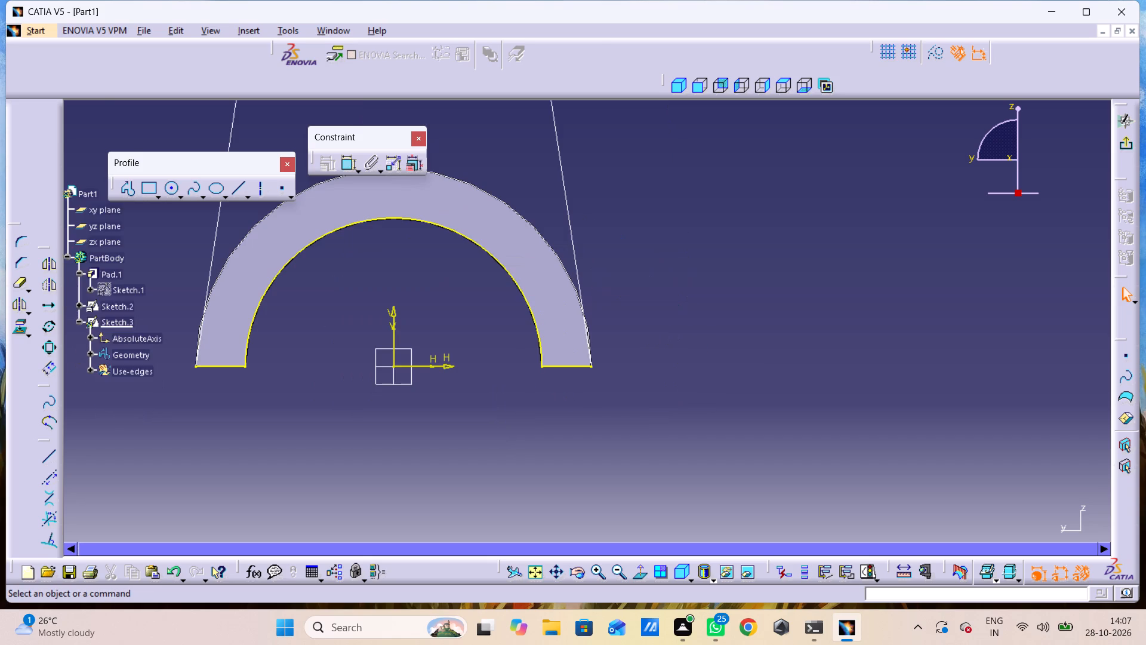
scroll(710, 367, down, 2)
middle_drag(710, 367, 710, 385)
right_drag(710, 367, 710, 385)
middle_drag(694, 379, 716, 446)
middle_drag(704, 414, 719, 519)
right_click(704, 414)
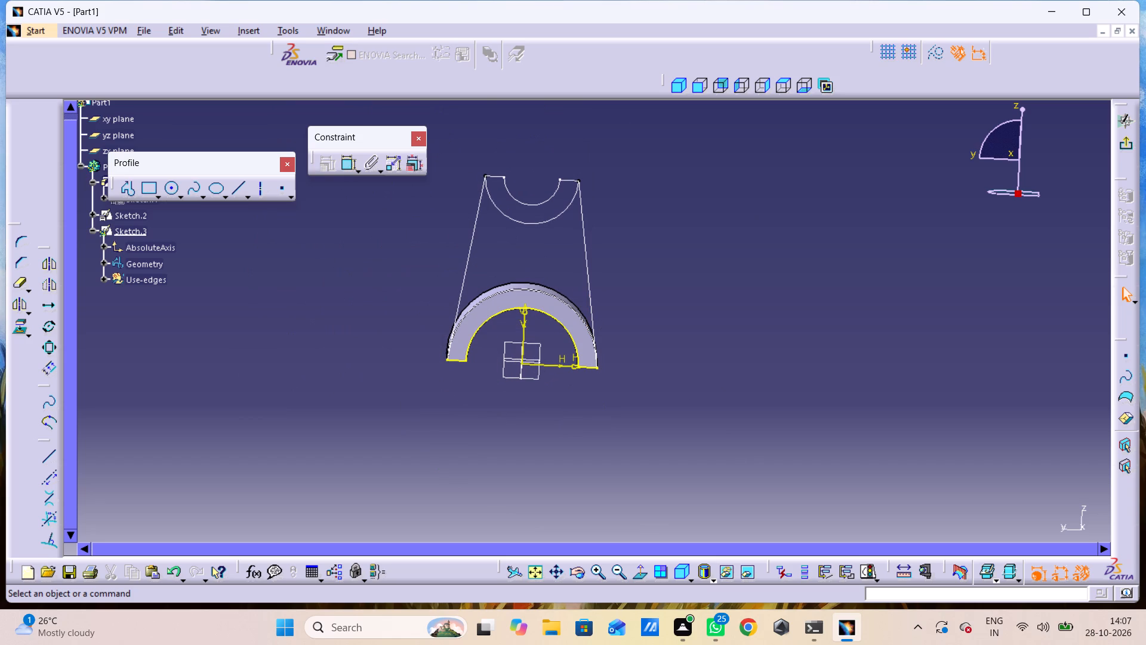
click(637, 575)
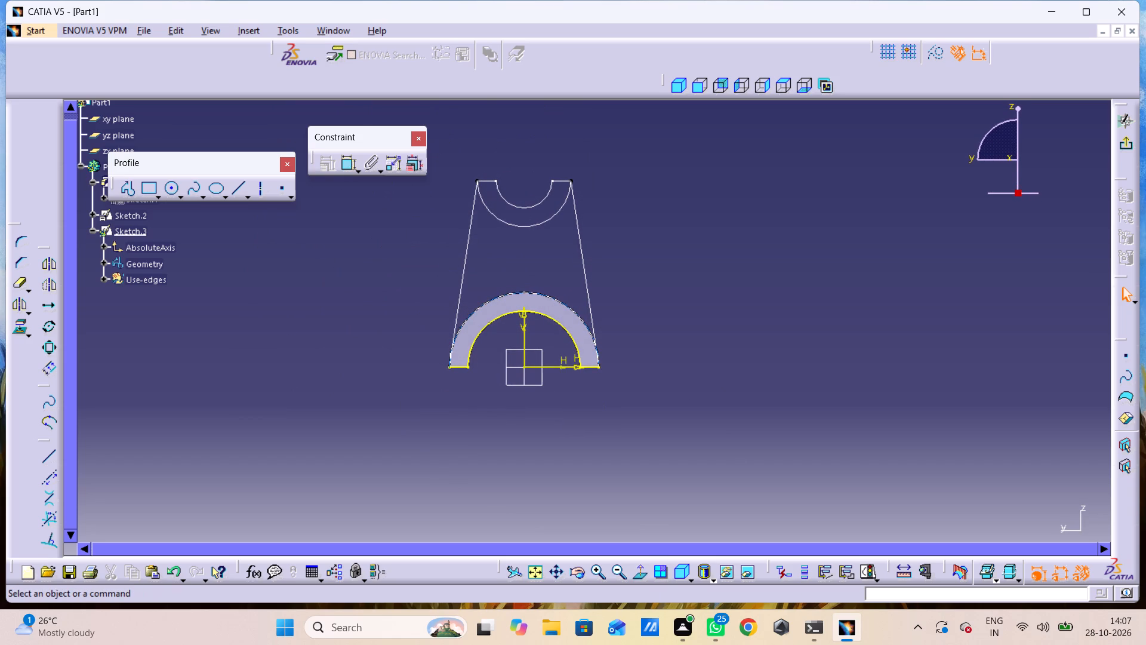
double_click(547, 217)
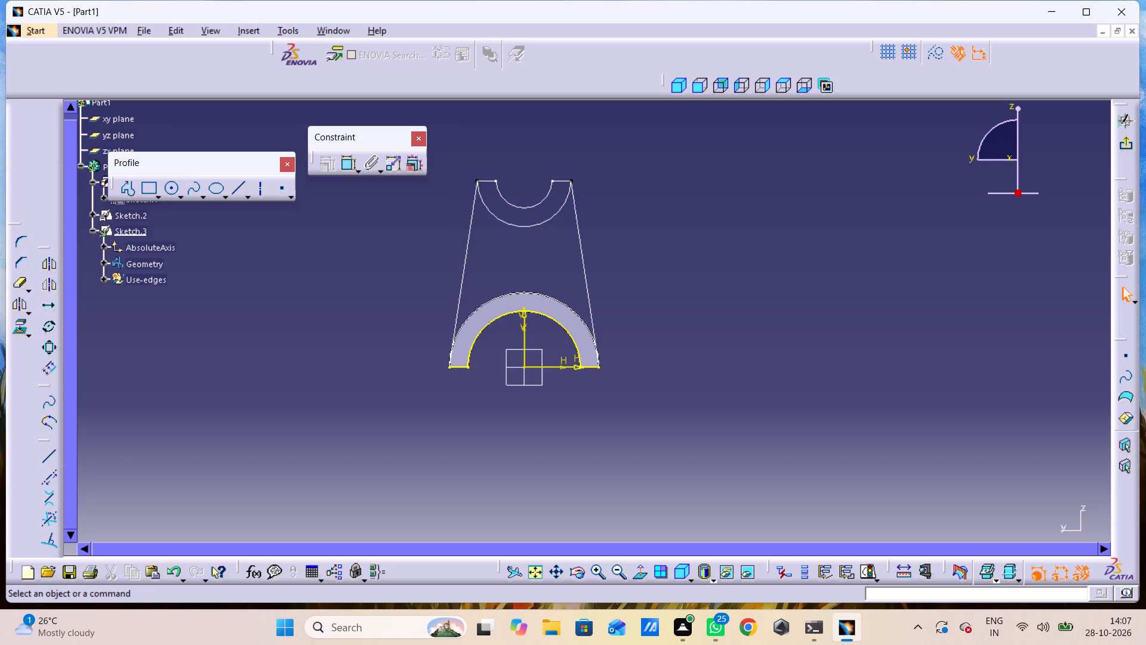
double_click(547, 219)
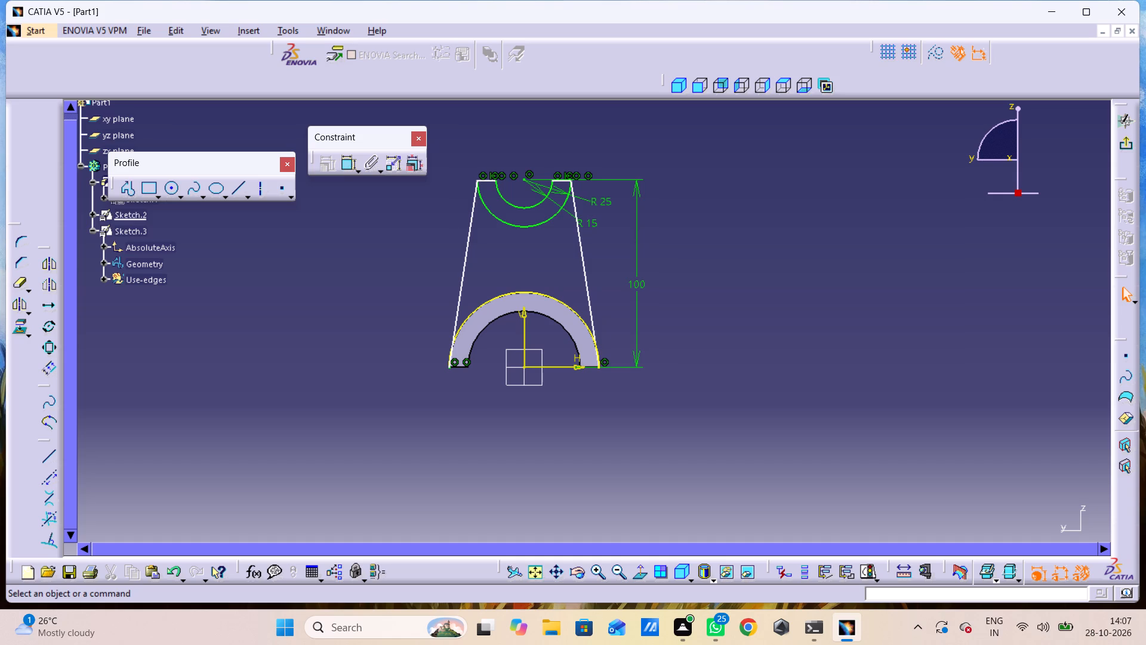
click(497, 215)
key(Delete)
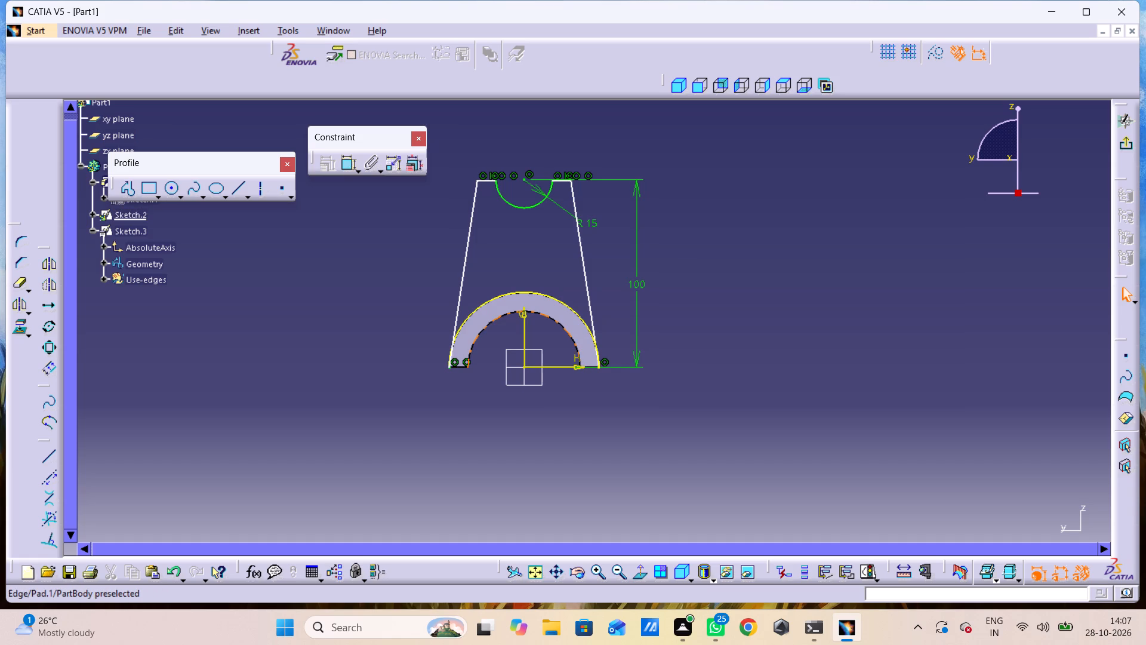
Delete the projected outer arc of the pad from Sketch.2.
click(530, 291)
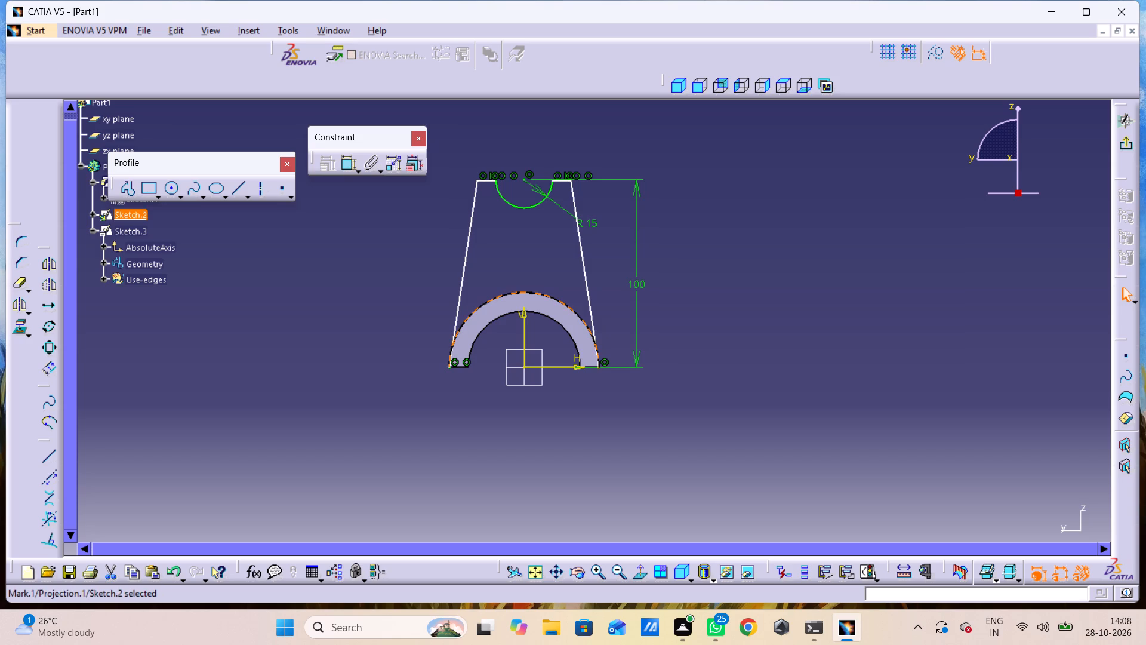
key(Delete)
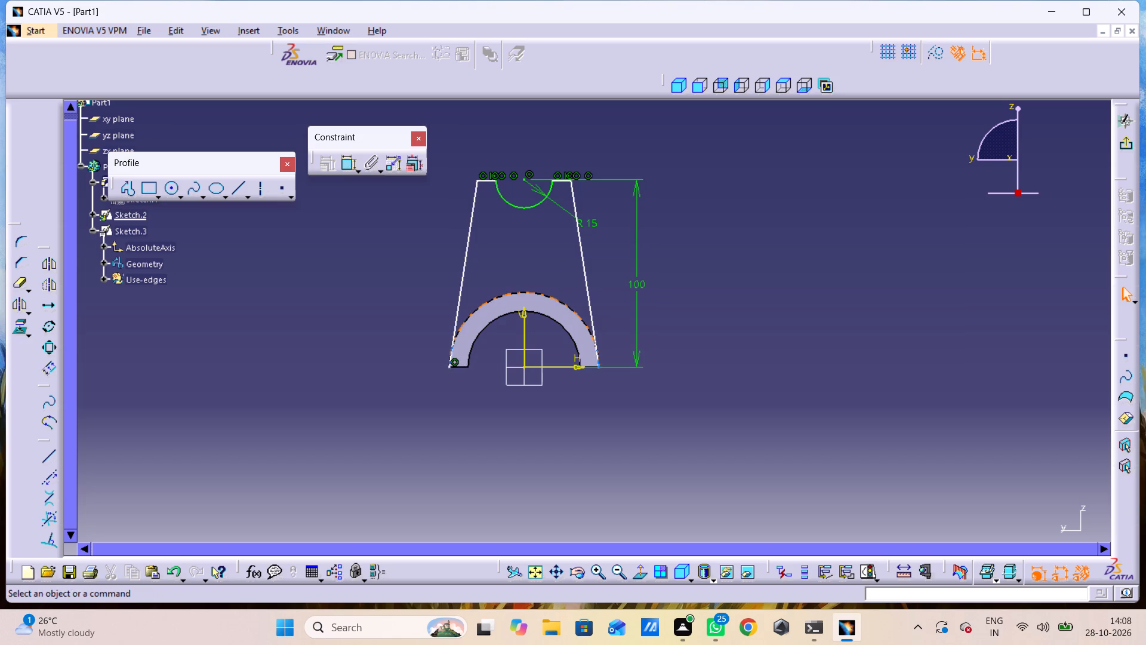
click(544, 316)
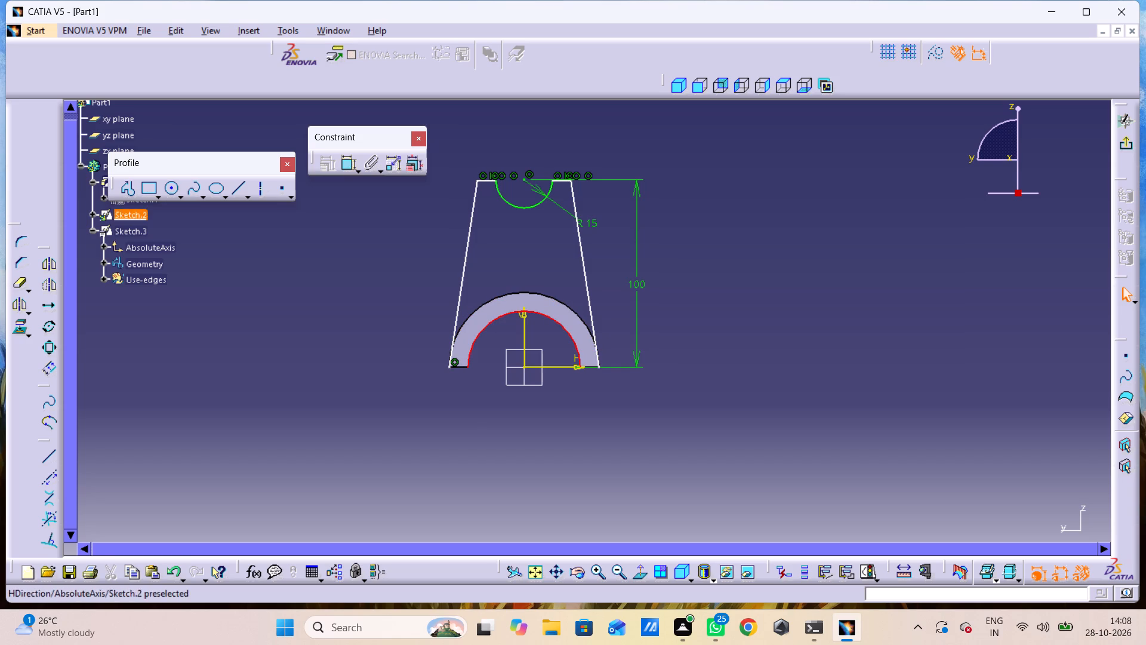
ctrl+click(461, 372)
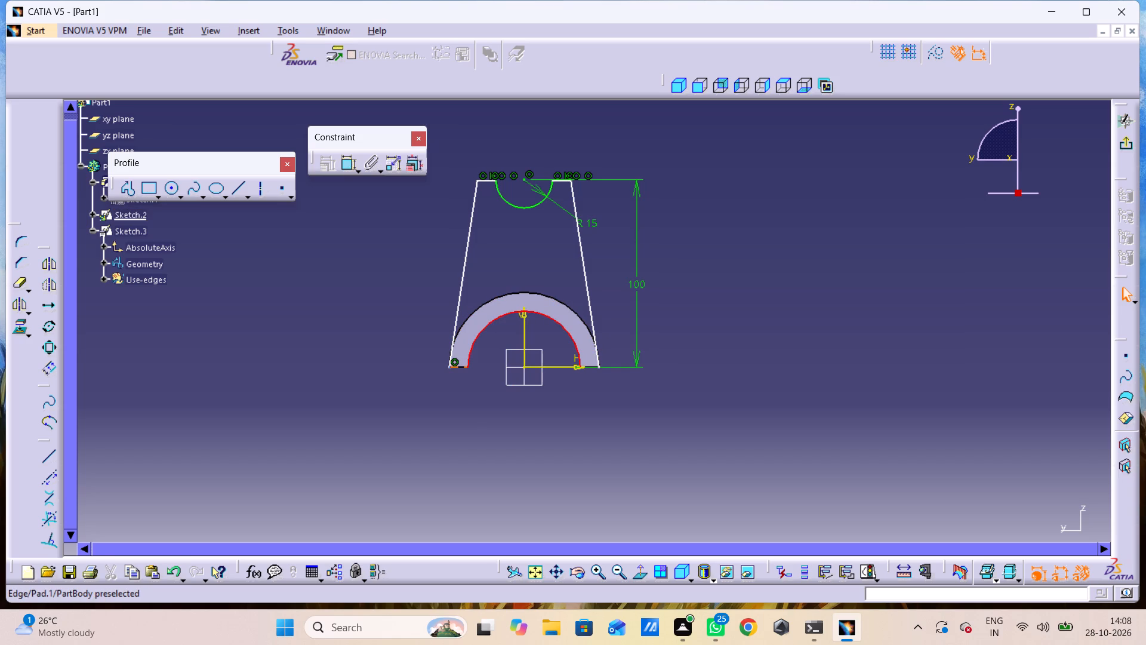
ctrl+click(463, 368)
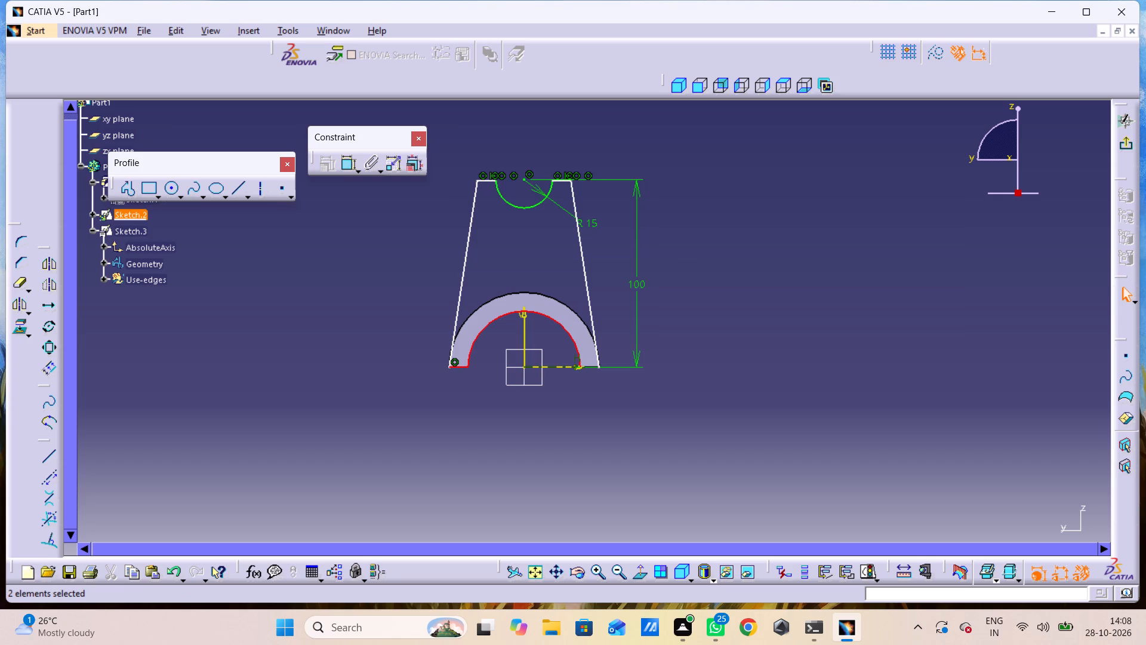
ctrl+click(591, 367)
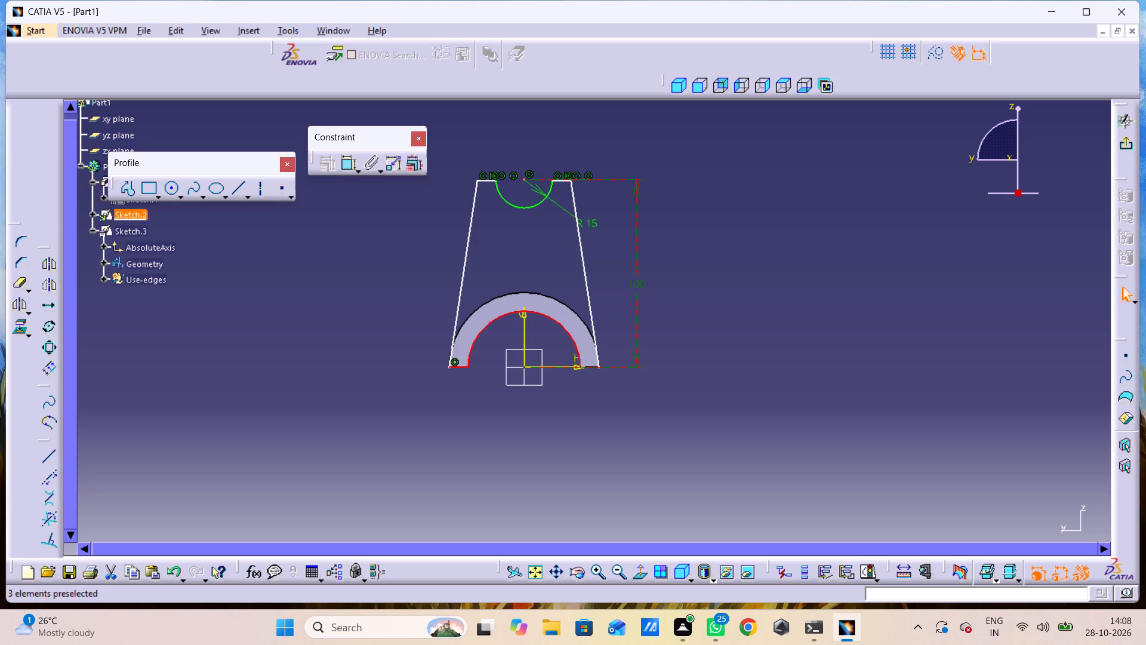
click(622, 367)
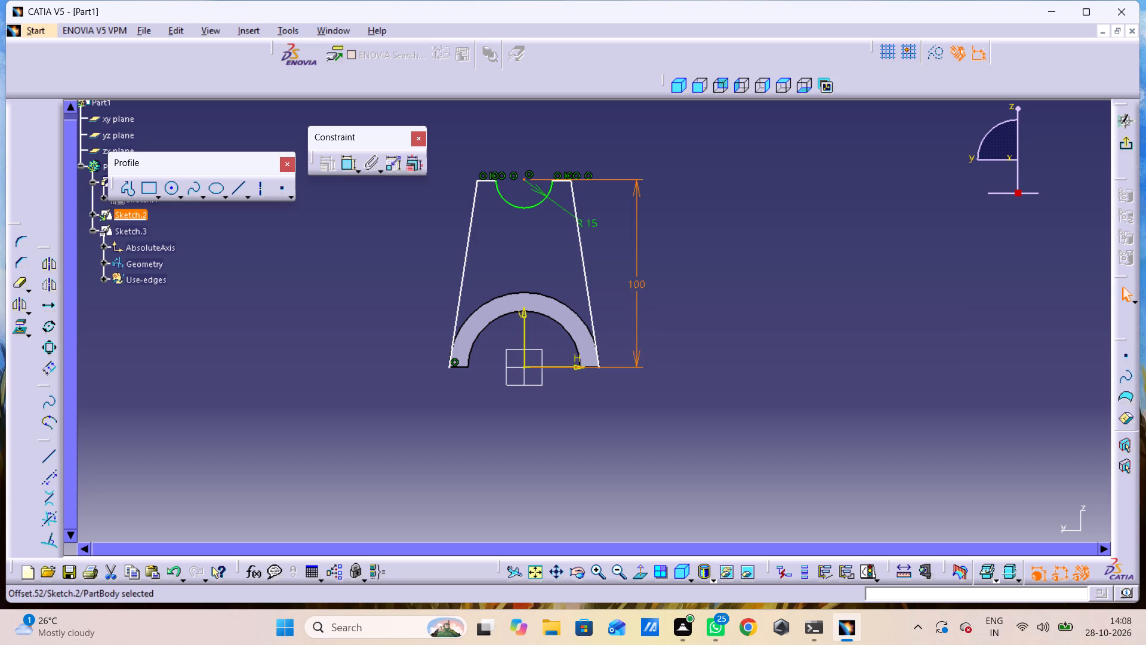
Move the 100 mm height dimension inward so it stands over the arch, clear of the pad's bottom end edge.
middle_drag(580, 368, 554, 216)
right_click(580, 368)
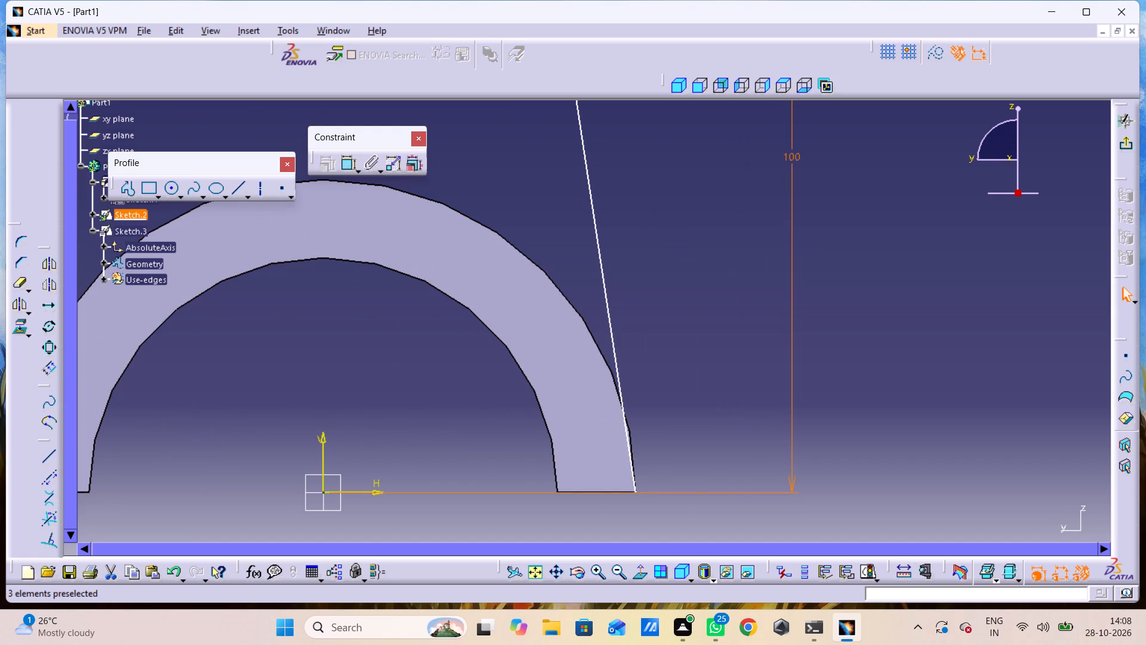
middle_drag(575, 492, 571, 474)
right_drag(575, 492, 571, 474)
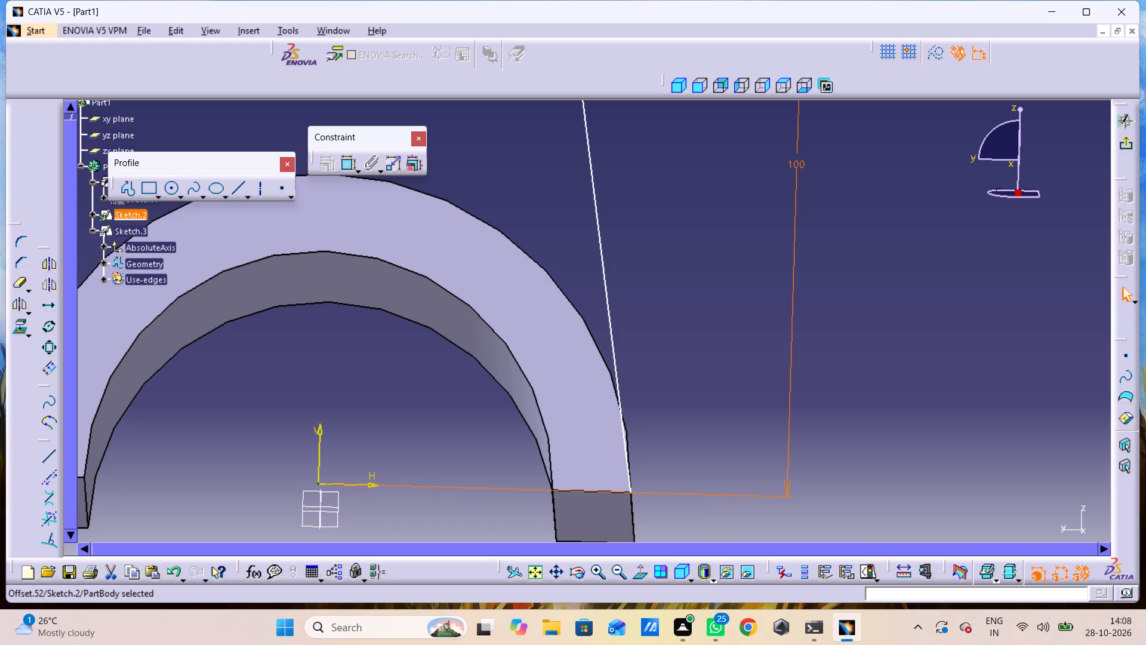
click(784, 460)
drag(785, 437, 750, 446)
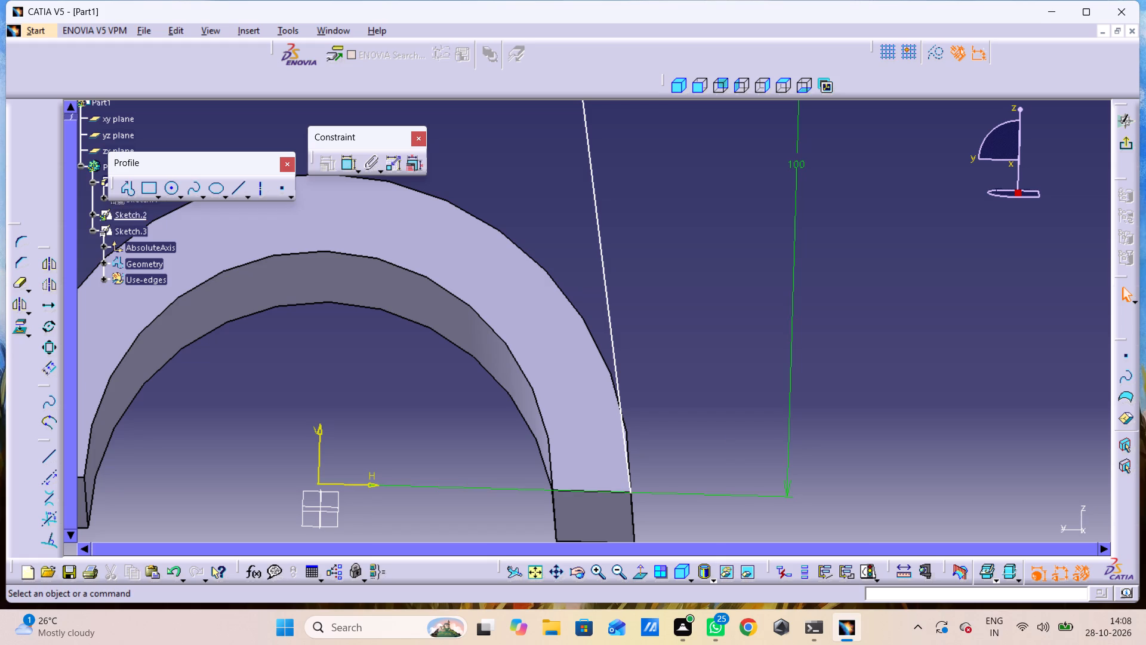
drag(750, 446, 730, 451)
drag(801, 162, 780, 177)
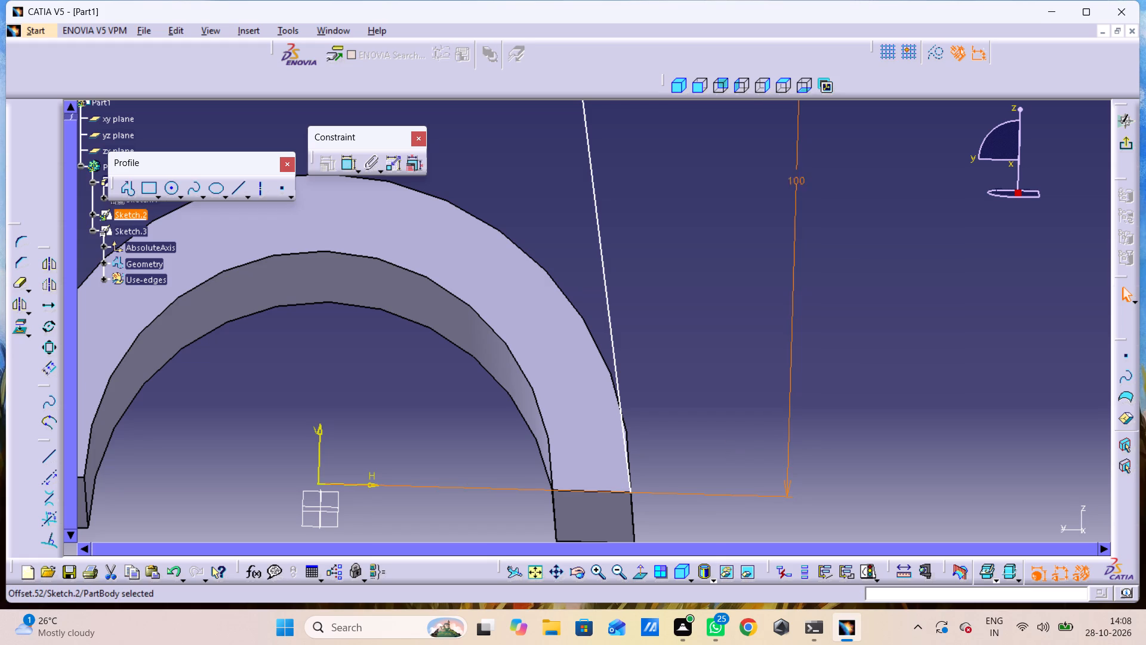
drag(780, 177, 756, 210)
drag(788, 488, 457, 503)
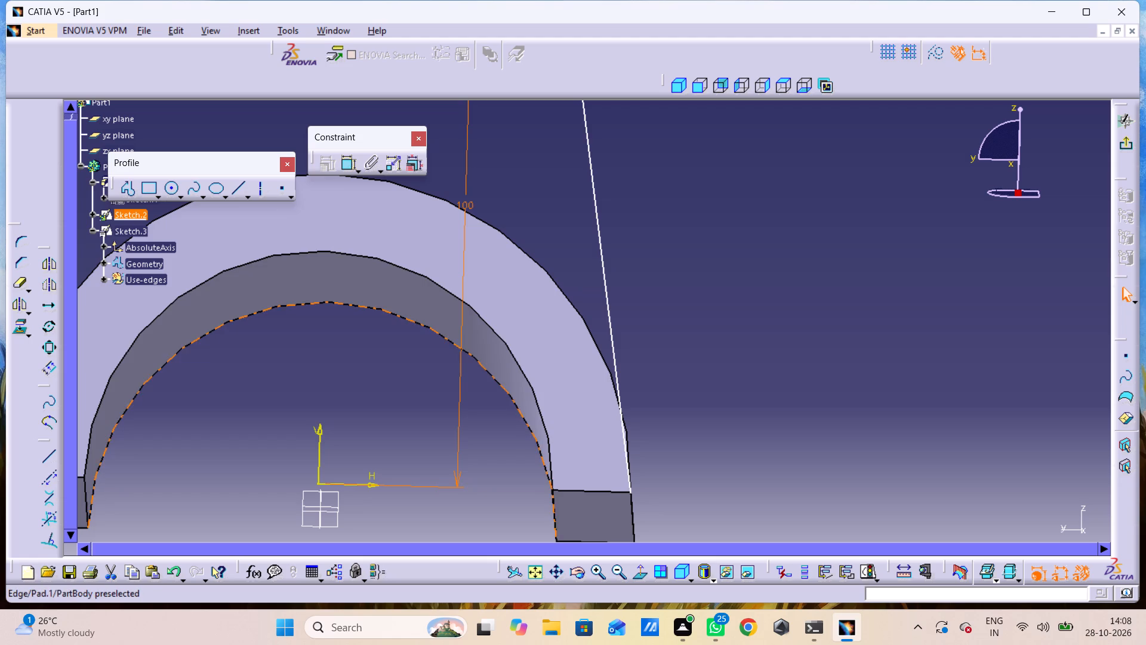
Project the pad's front inner arc edge and its two flat bottom end edges into Sketch.2.
ctrl+click(572, 494)
ctrl+click(554, 471)
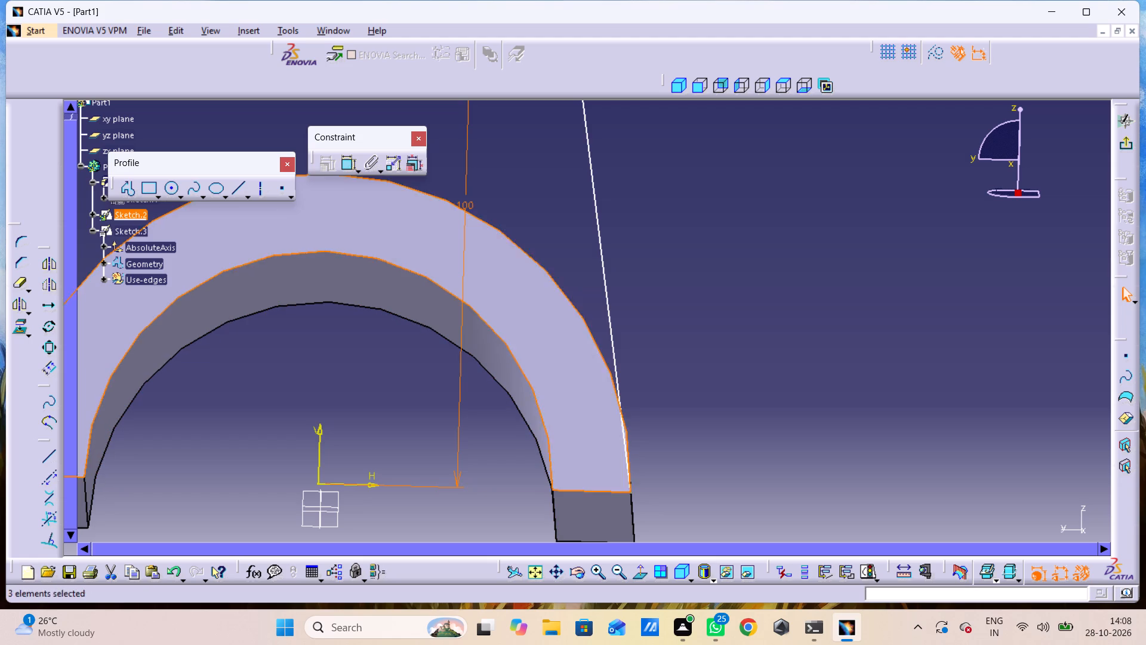
click(569, 469)
click(574, 489)
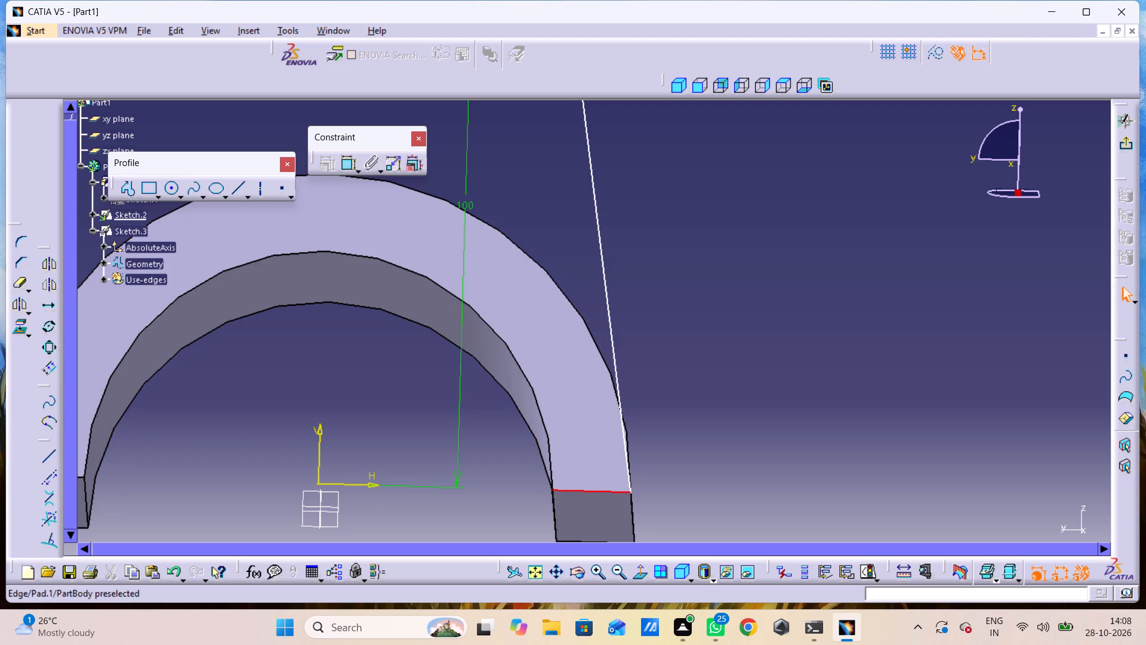
ctrl+click(550, 468)
ctrl+middle_drag(372, 423, 392, 419)
right_click(372, 423)
middle_drag(388, 420, 400, 419)
right_click(388, 420)
middle_drag(394, 419, 517, 378)
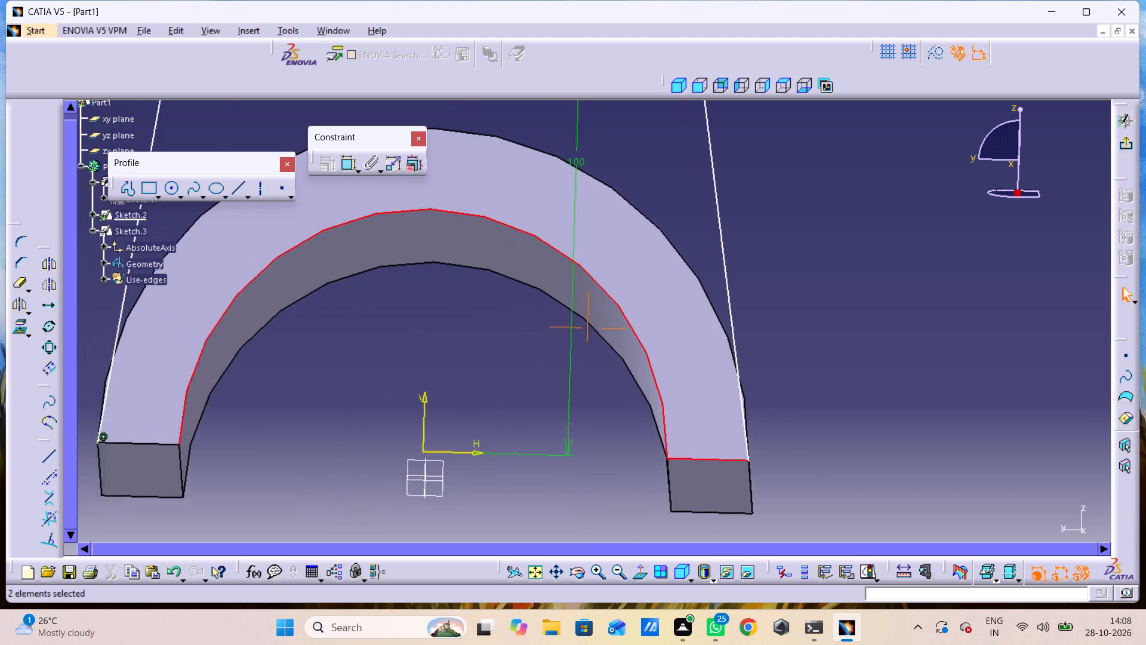
middle_drag(517, 378, 580, 374)
ctrl+click(238, 440)
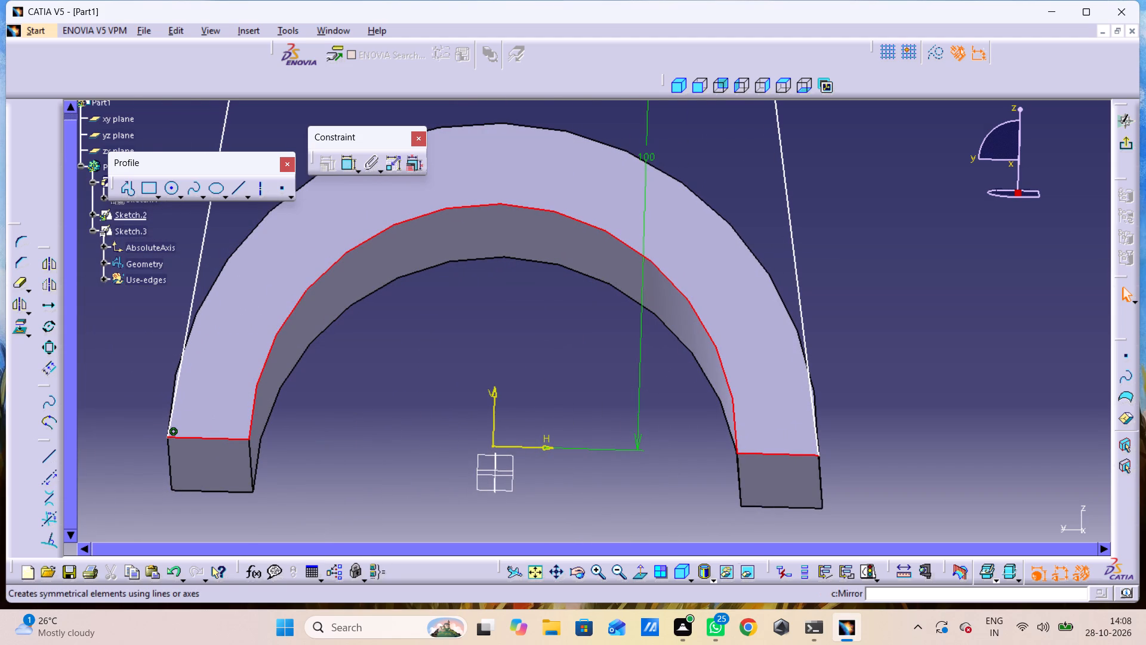
click(20, 326)
click(340, 372)
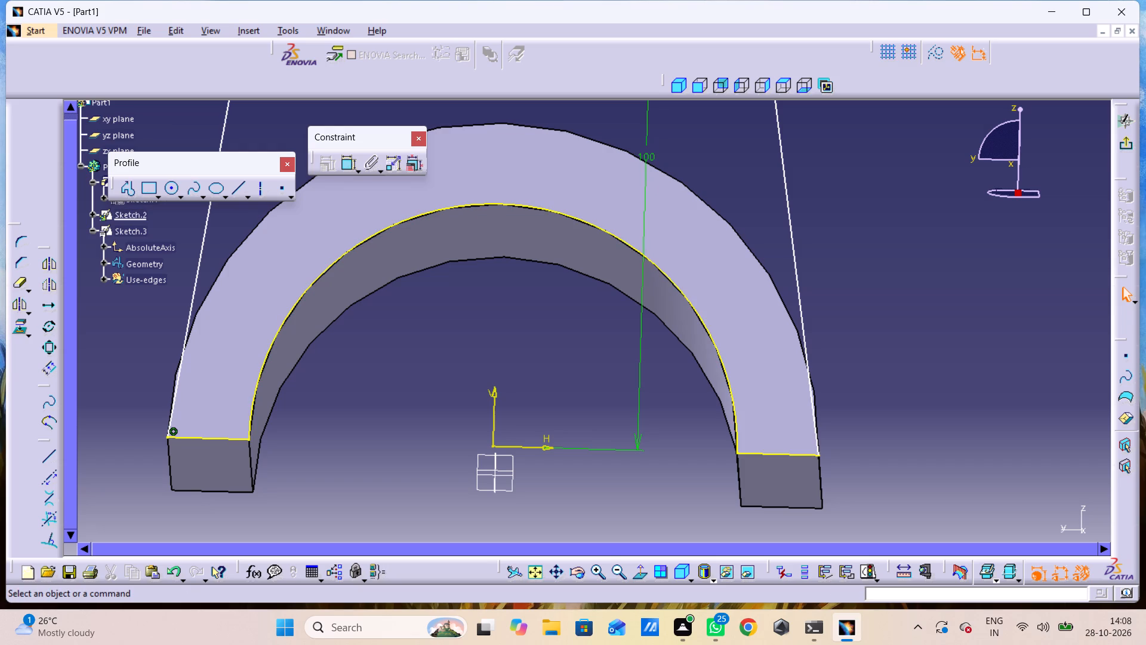
Exit Sketch.2 and preview a pad of its profile with a length of 25 mm.
click(637, 575)
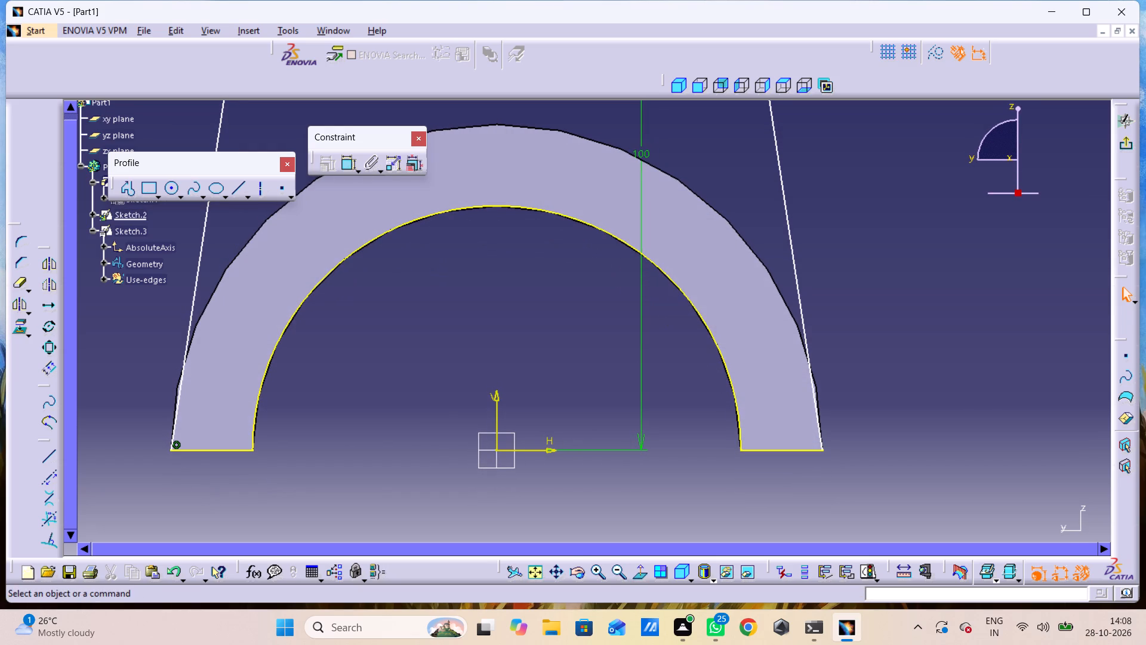
middle_drag(568, 398, 581, 465)
right_click(568, 398)
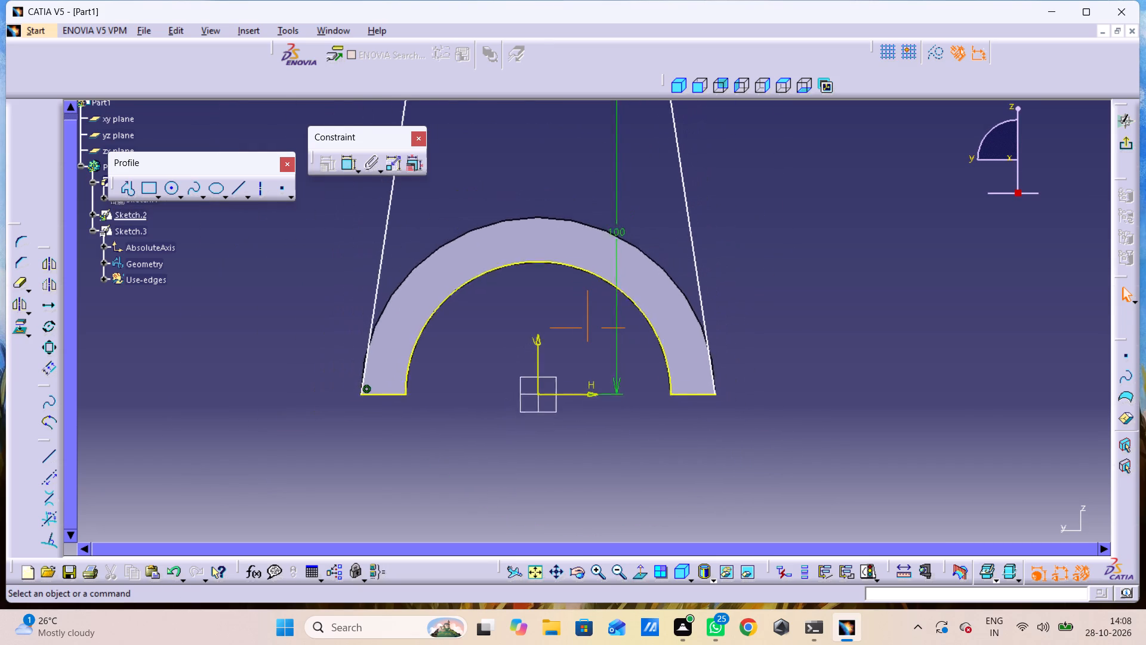
middle_drag(581, 465, 595, 529)
middle_drag(576, 492, 589, 511)
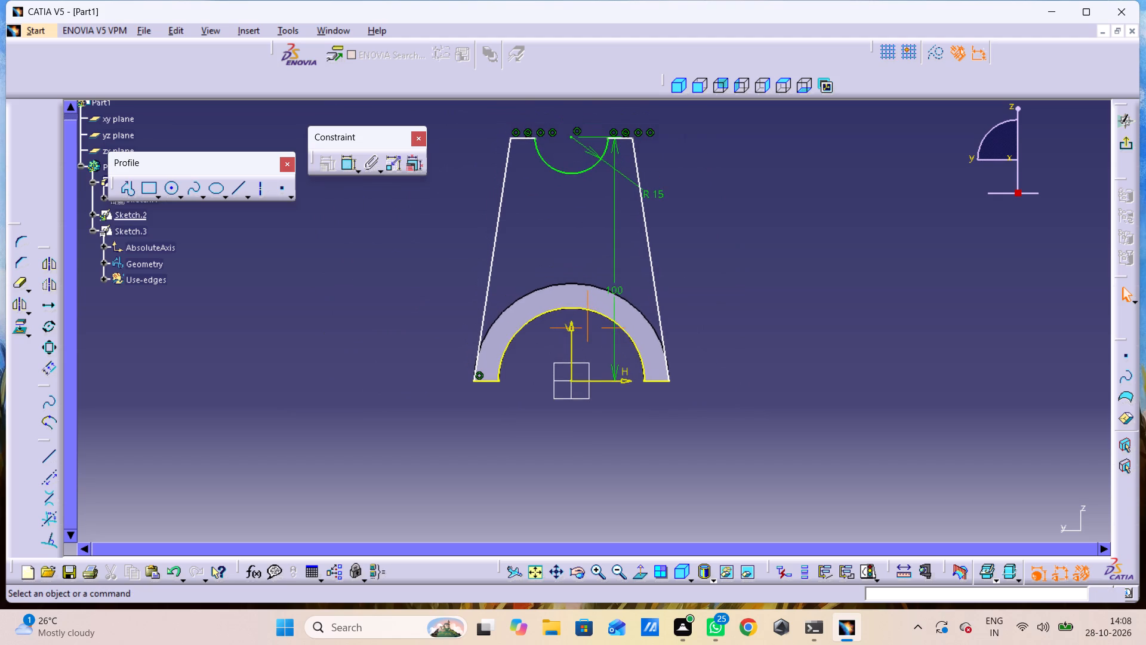
middle_drag(589, 511, 589, 533)
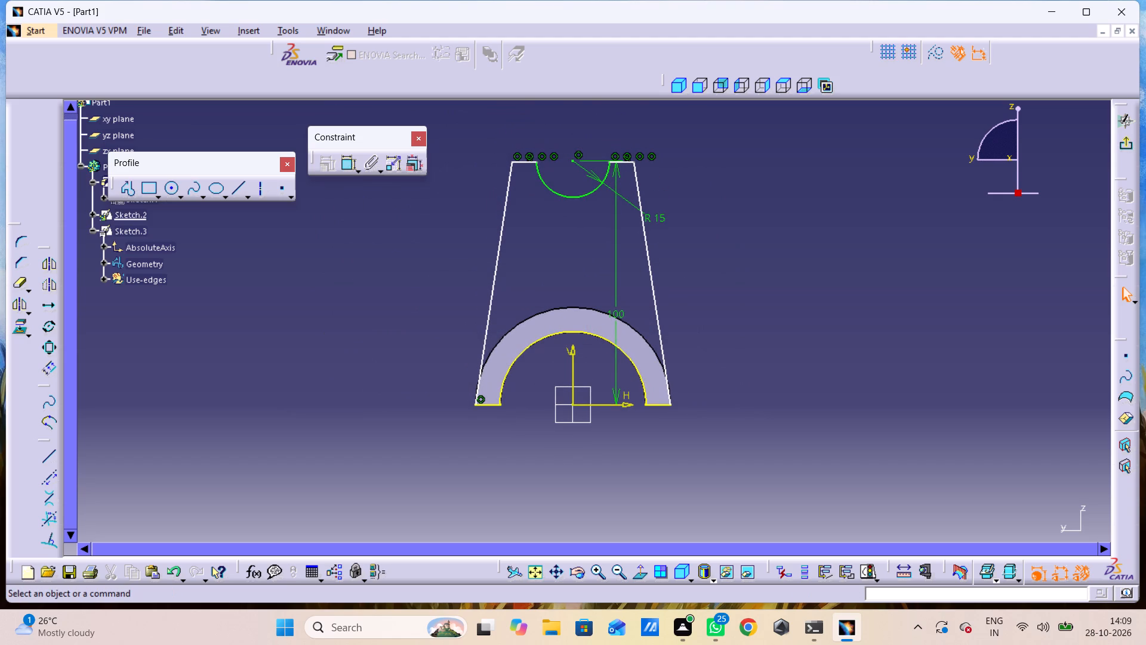
click(1120, 145)
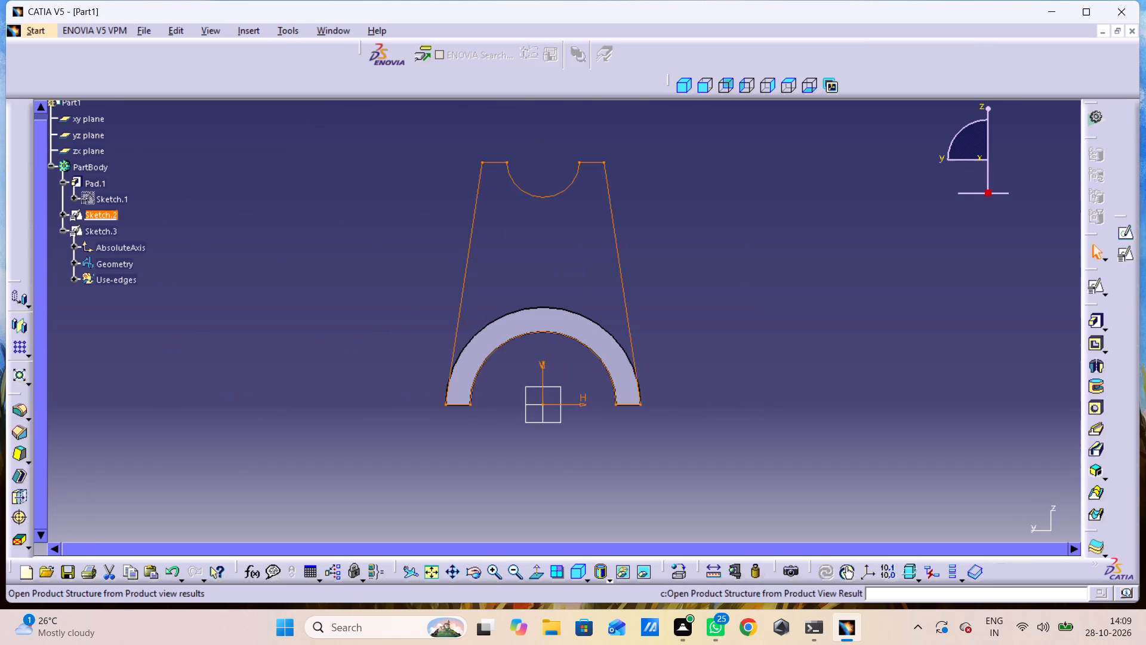
click(1098, 321)
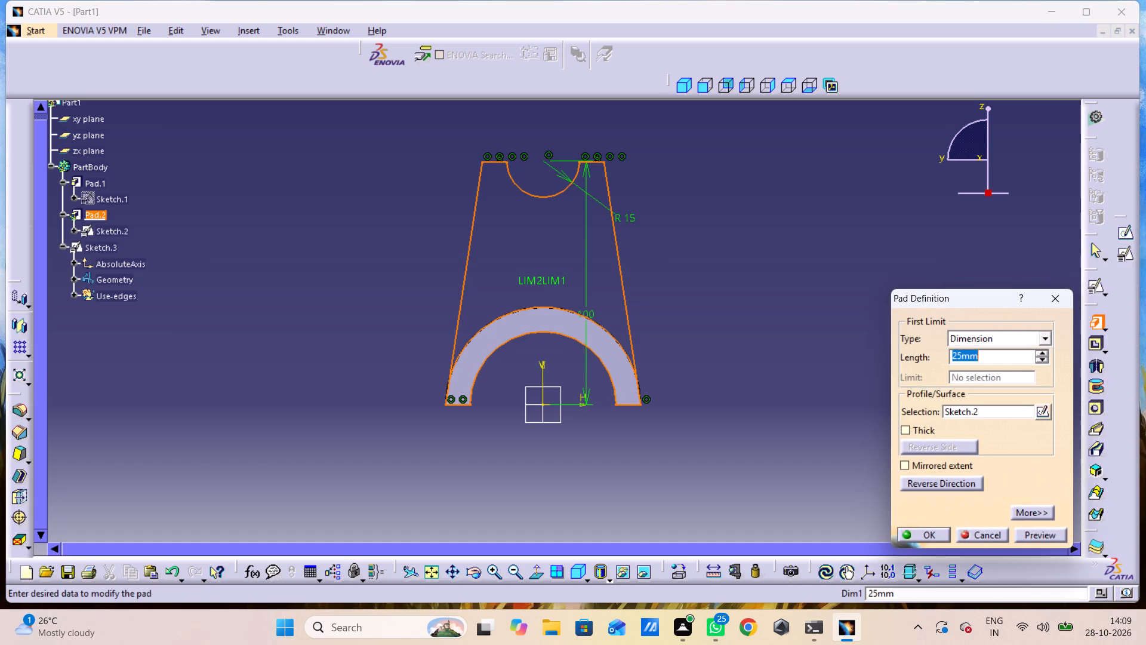
middle_click(650, 401)
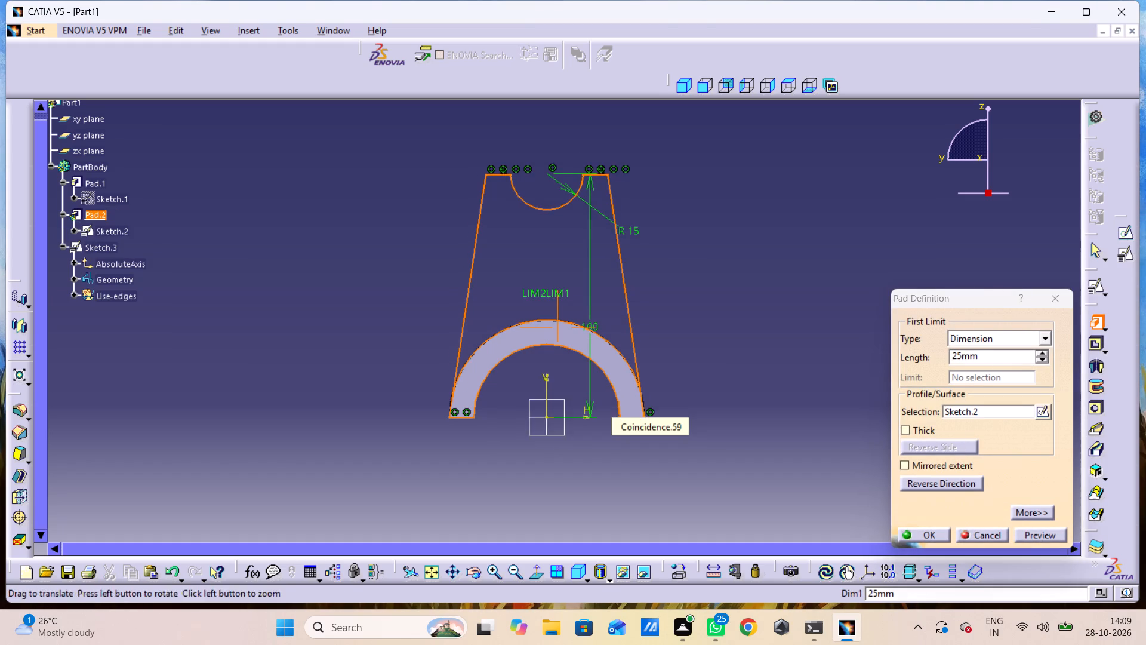
middle_click(666, 384)
right_click(667, 384)
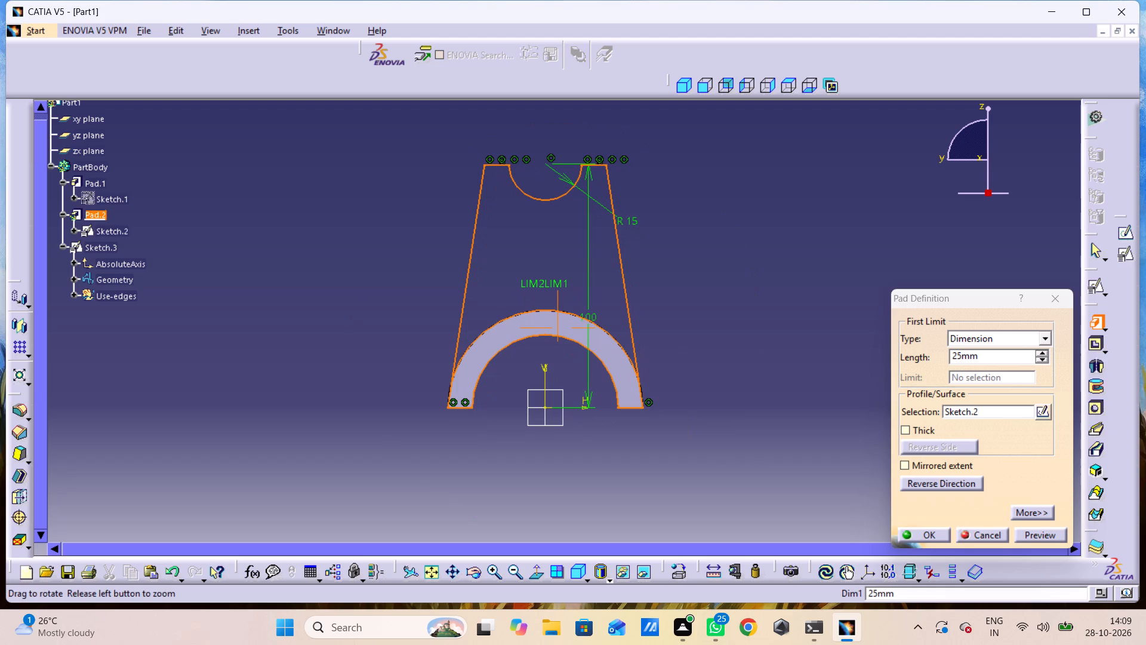
middle_drag(667, 384, 672, 384)
right_click(672, 384)
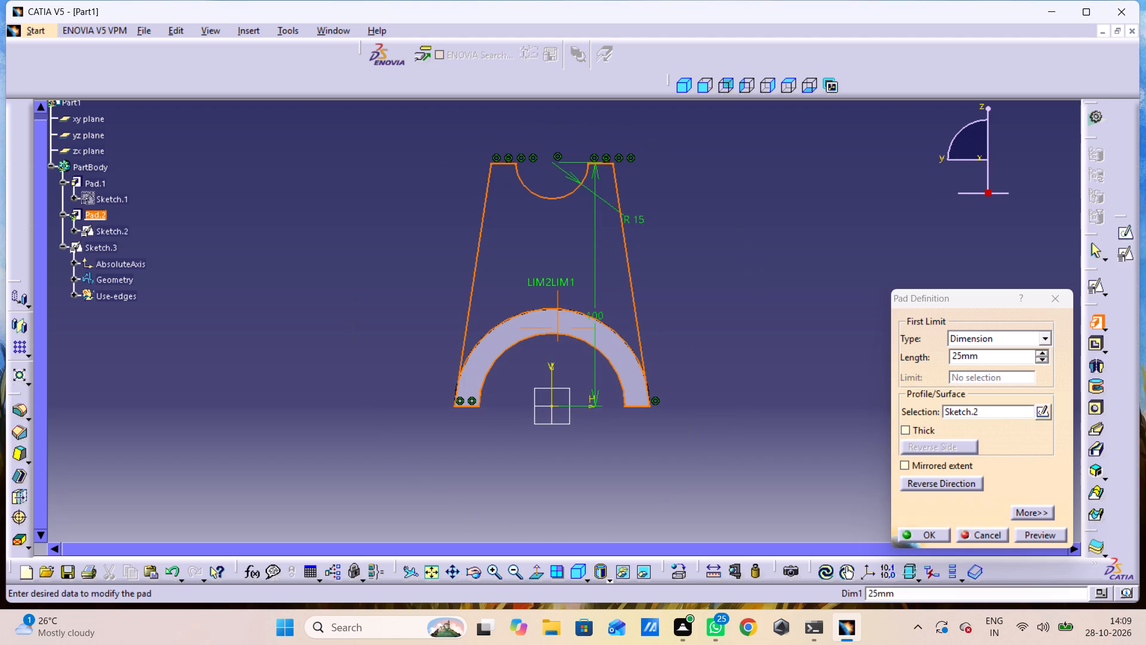
middle_drag(672, 384, 672, 385)
middle_drag(674, 380, 639, 386)
right_drag(674, 380, 639, 386)
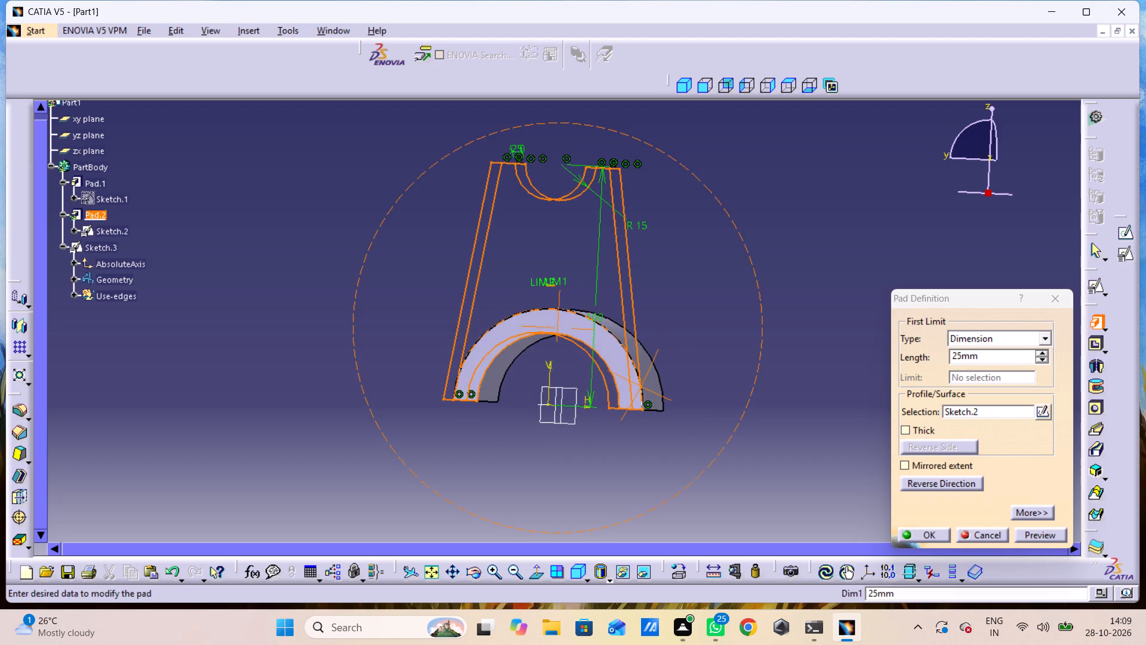
right_drag(639, 386, 564, 408)
middle_drag(639, 386, 563, 408)
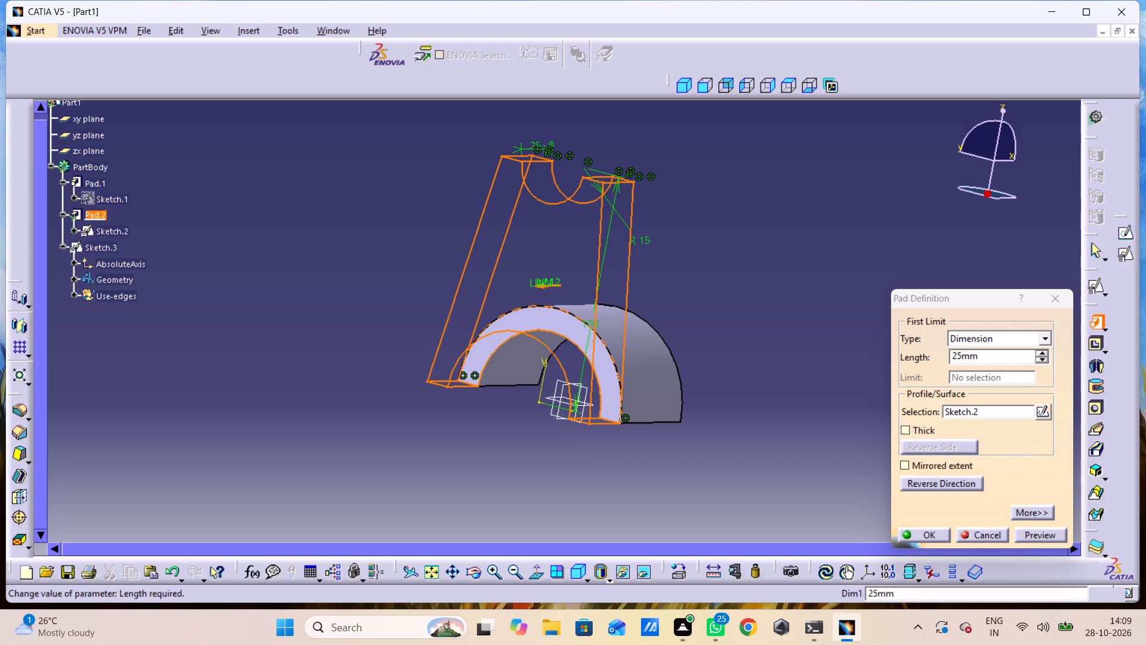
click(1027, 534)
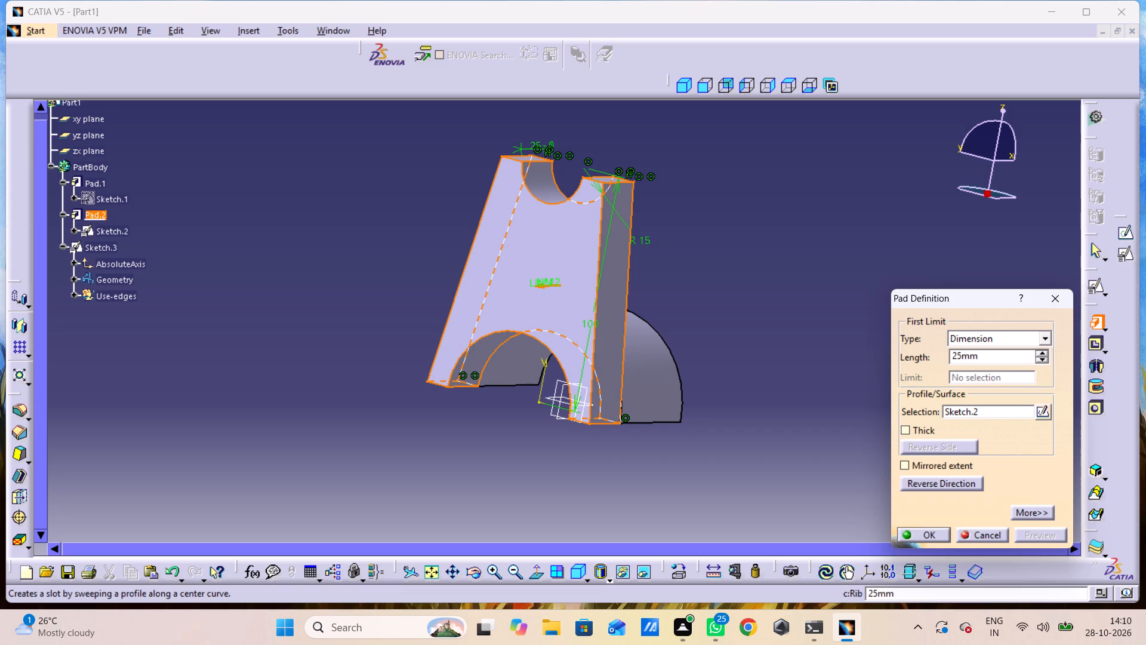
Reopen Sketch.2 from the pad definition and constrain its two slanted sides as symmetric about the vertical axis.
click(1045, 413)
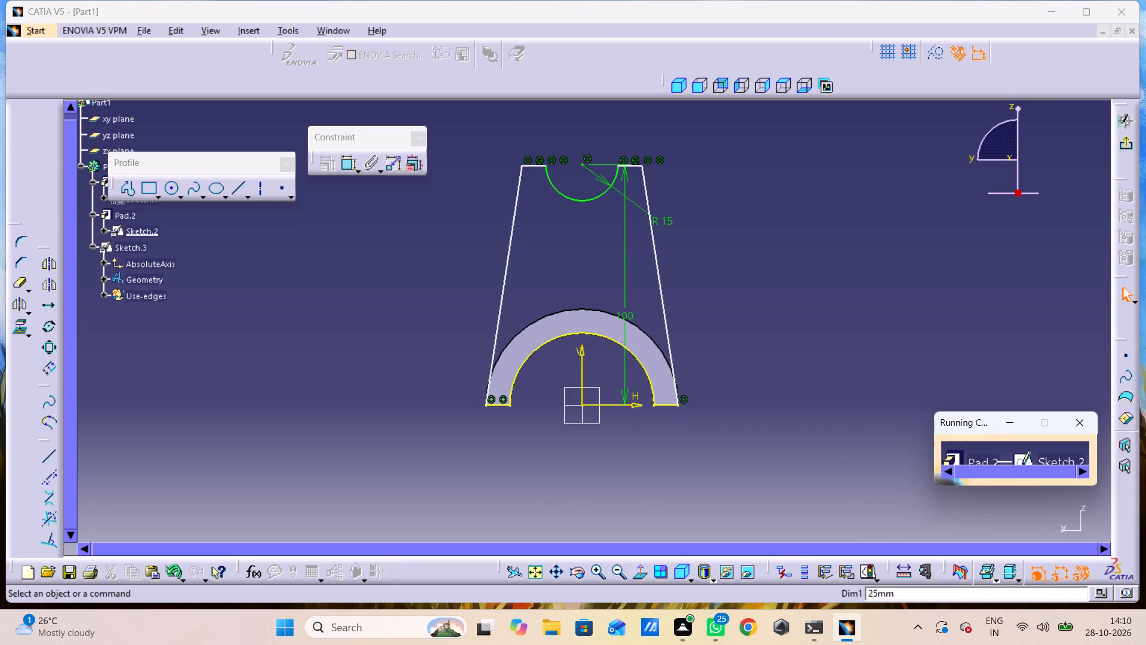
click(661, 312)
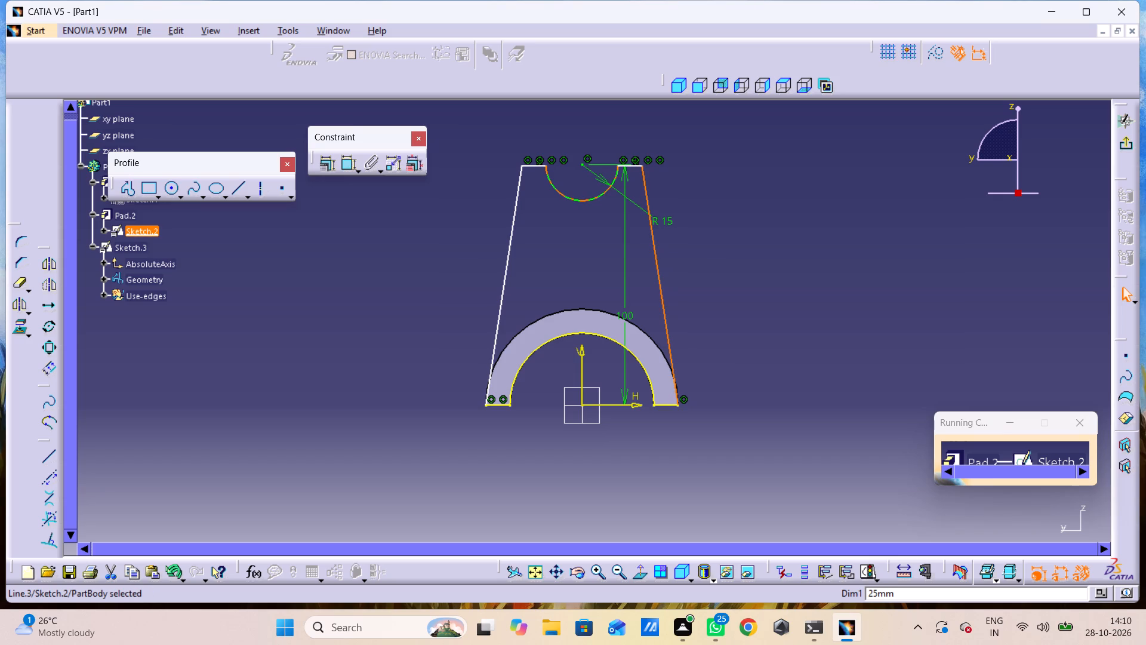
ctrl+click(506, 255)
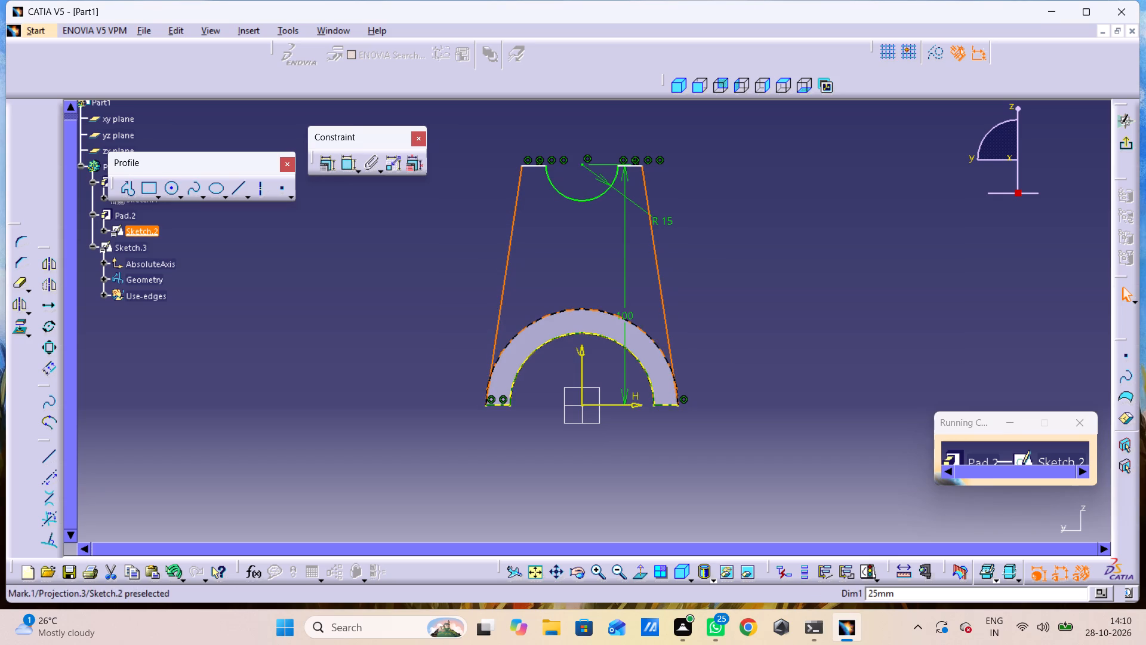
ctrl+click(585, 363)
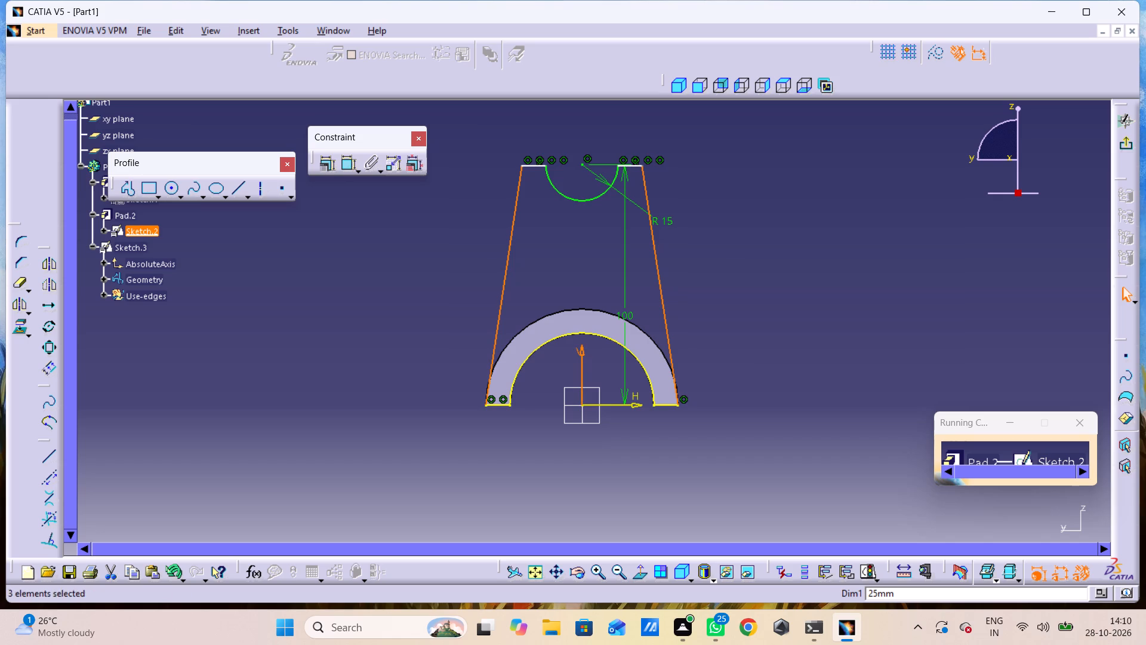
click(328, 164)
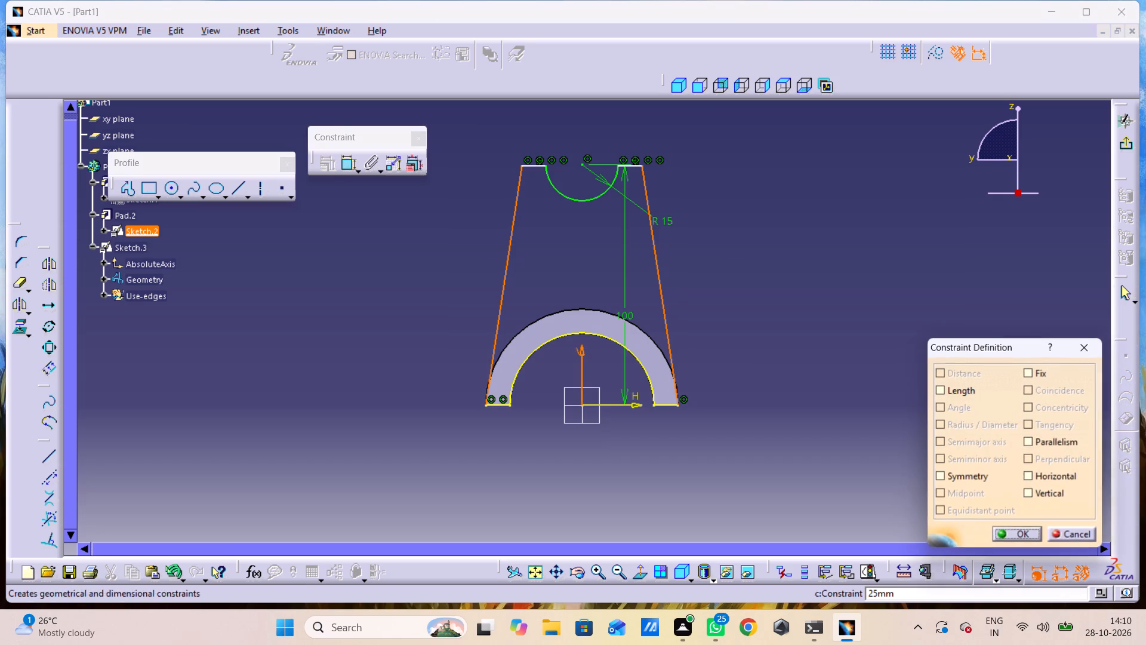
click(954, 472)
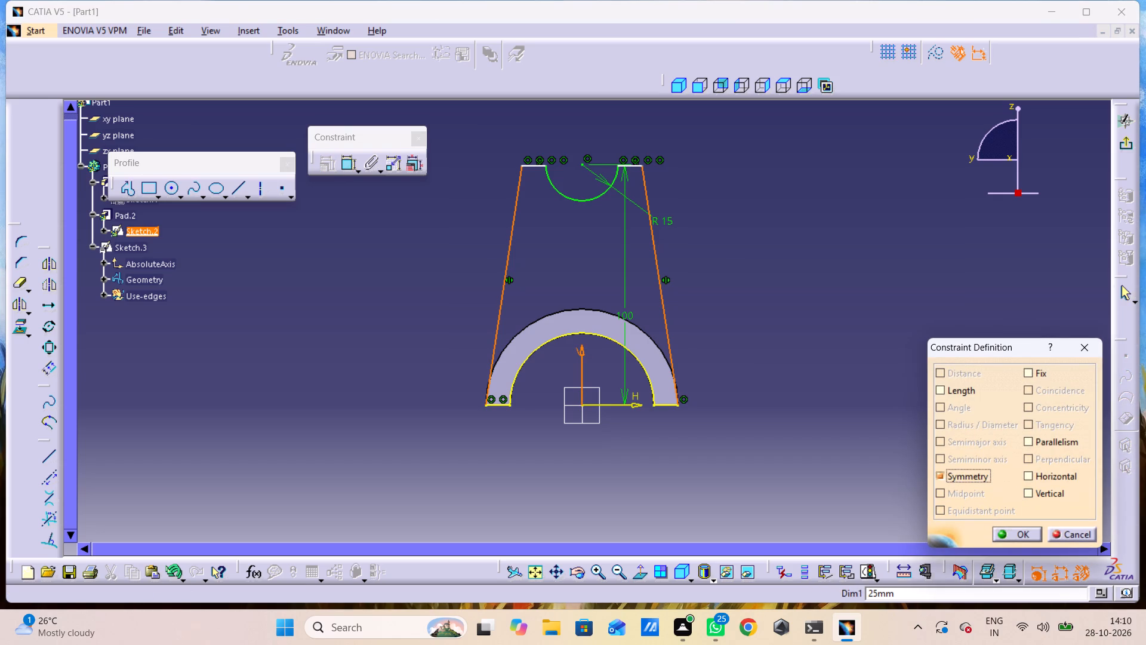
click(1022, 533)
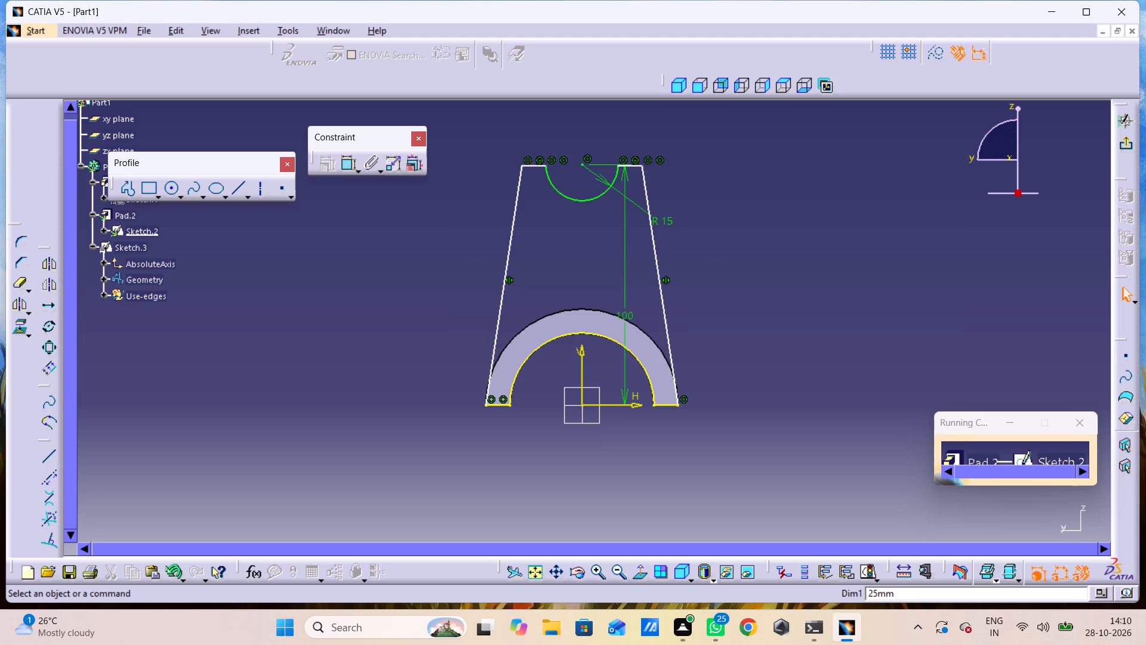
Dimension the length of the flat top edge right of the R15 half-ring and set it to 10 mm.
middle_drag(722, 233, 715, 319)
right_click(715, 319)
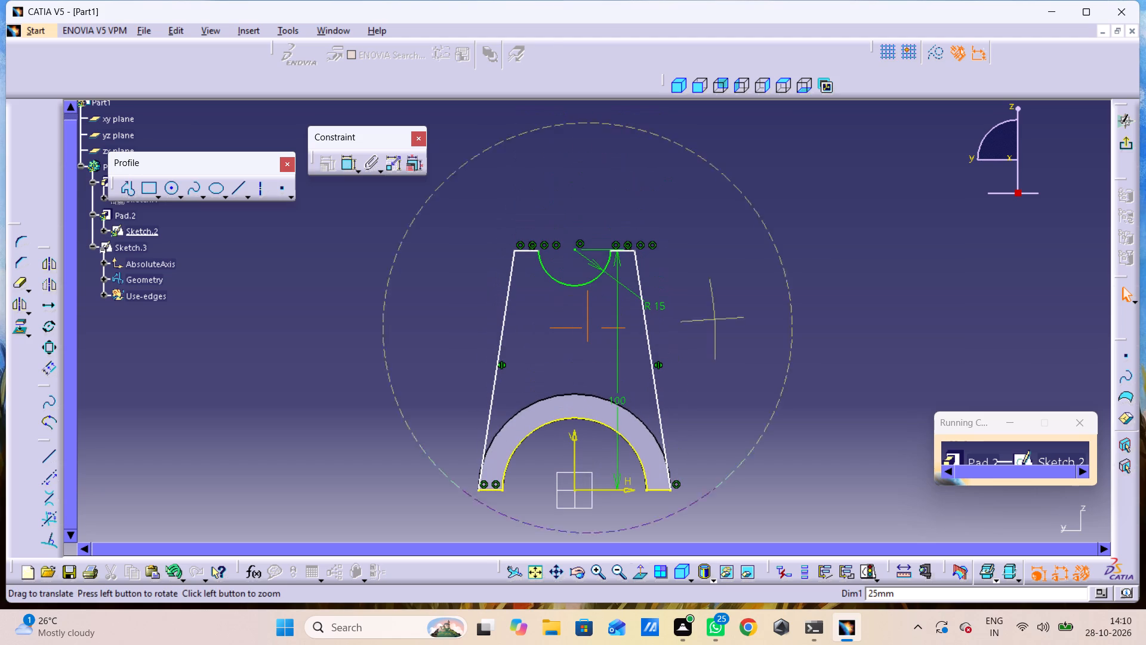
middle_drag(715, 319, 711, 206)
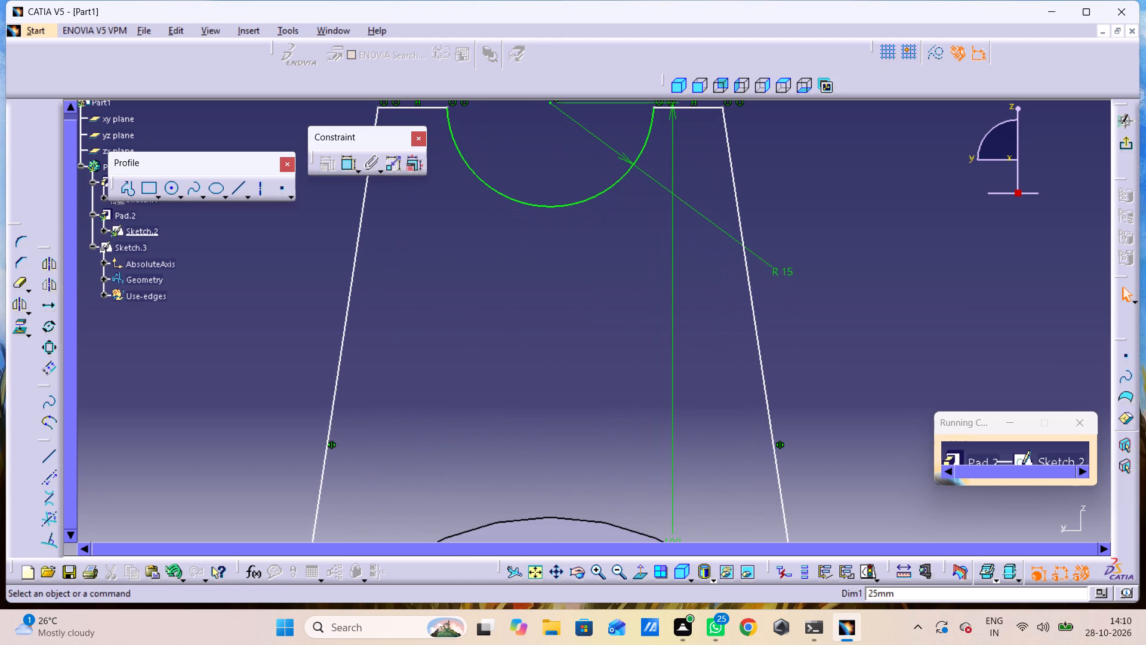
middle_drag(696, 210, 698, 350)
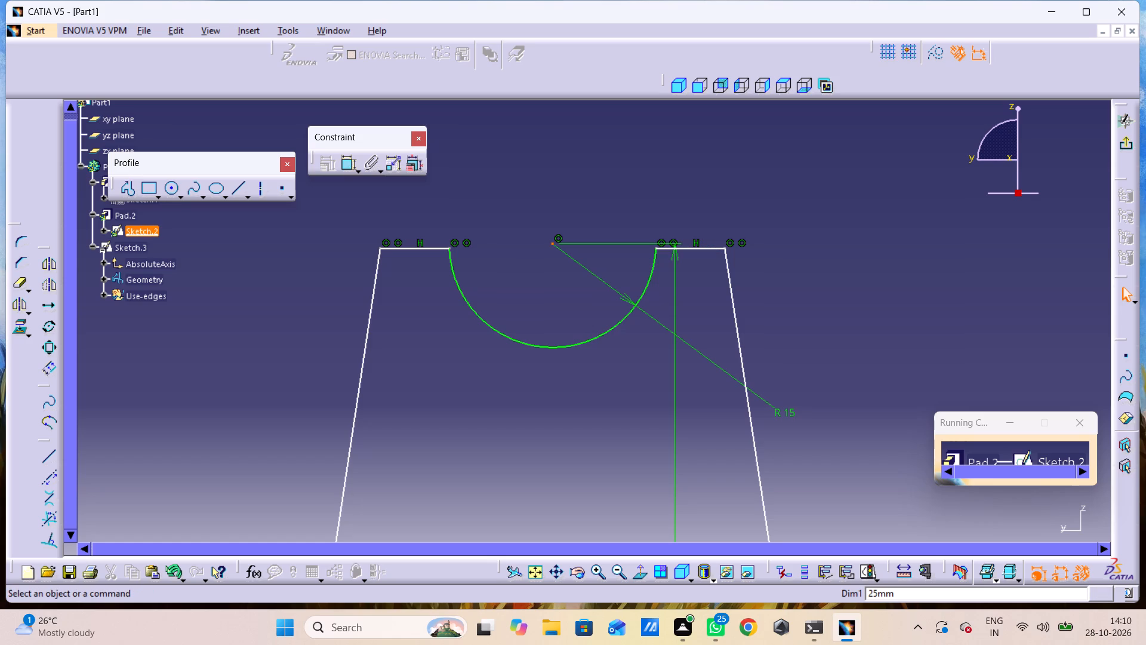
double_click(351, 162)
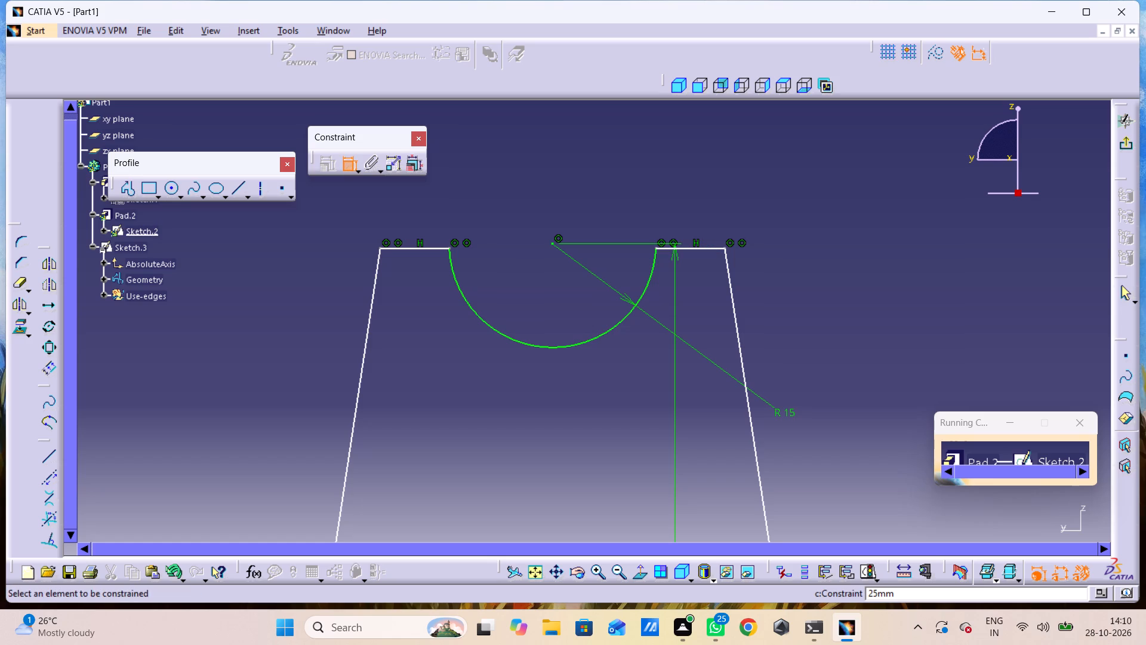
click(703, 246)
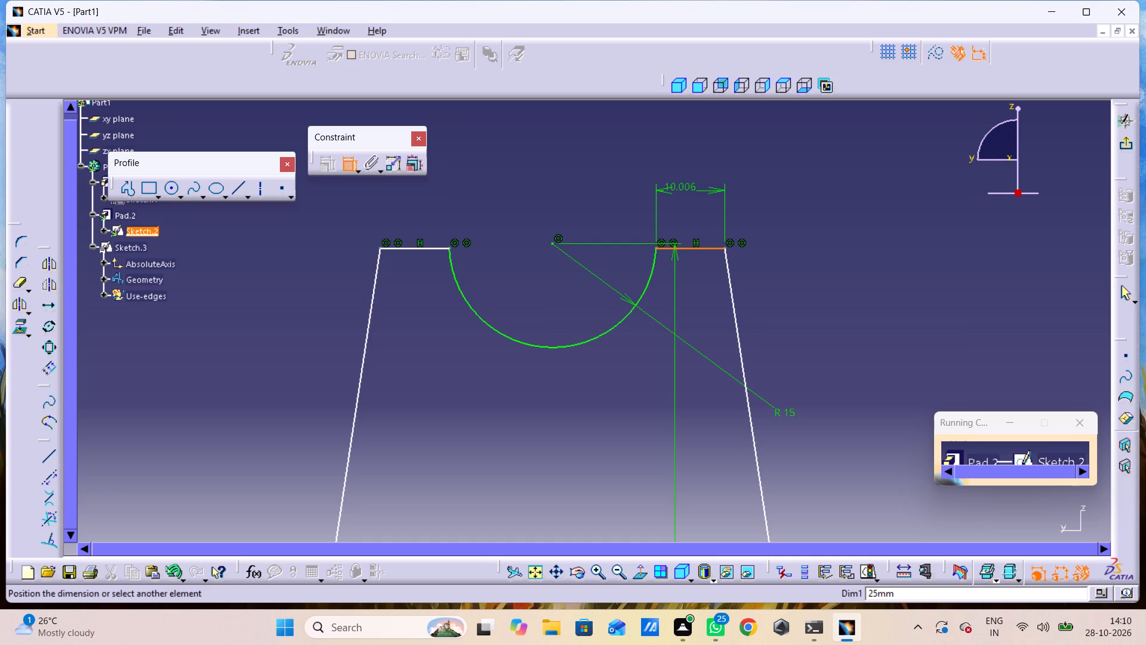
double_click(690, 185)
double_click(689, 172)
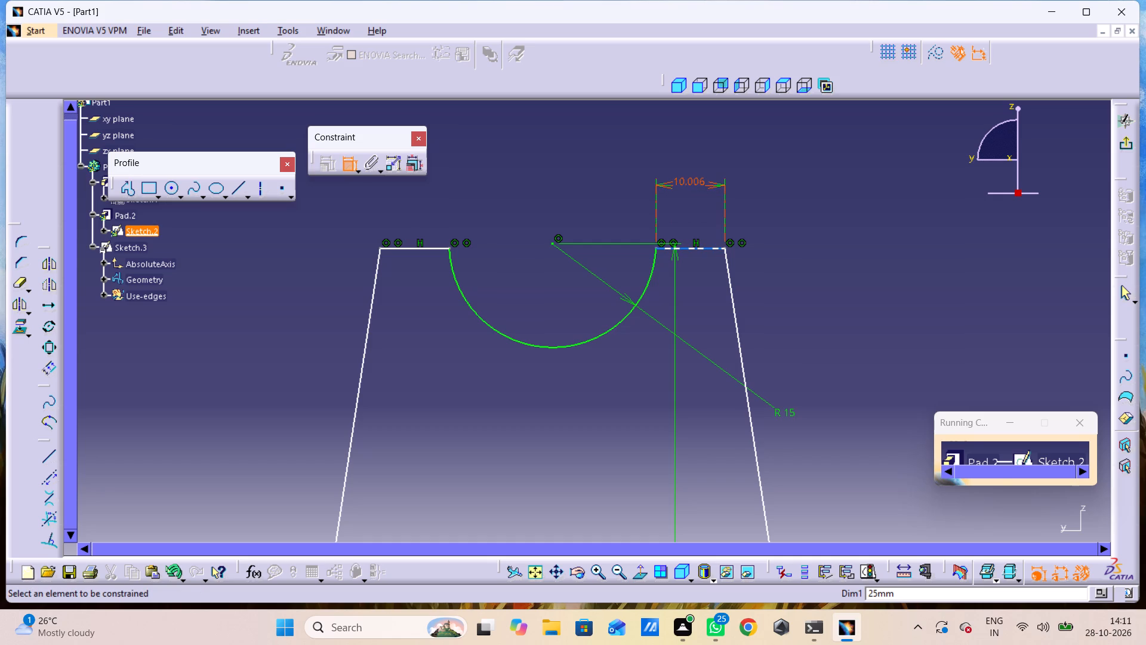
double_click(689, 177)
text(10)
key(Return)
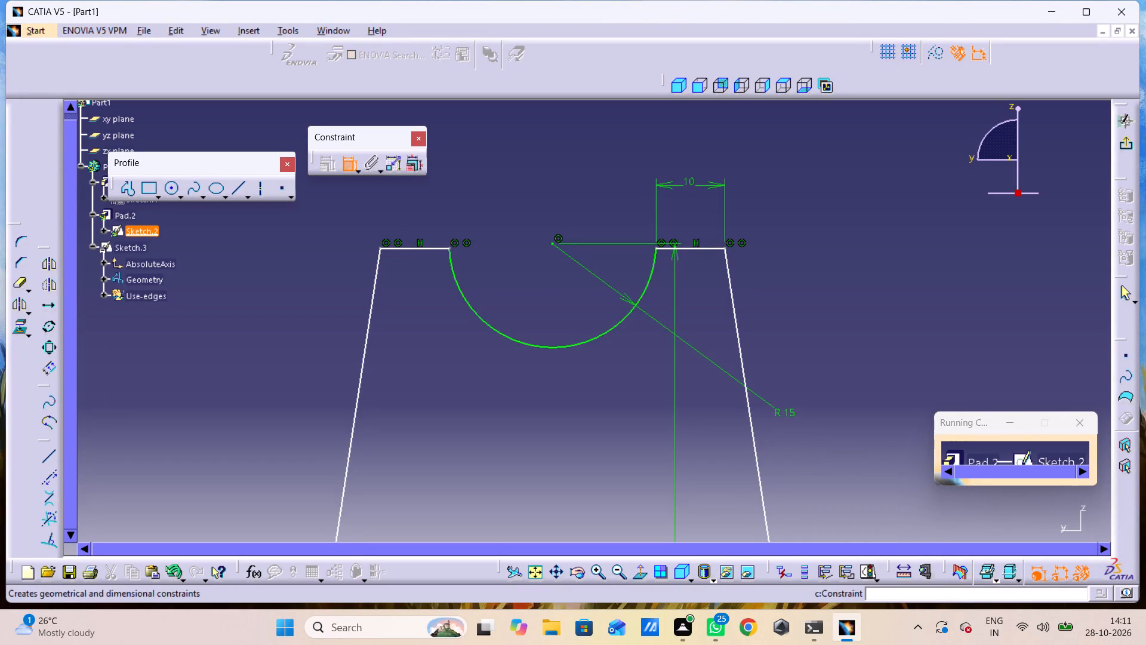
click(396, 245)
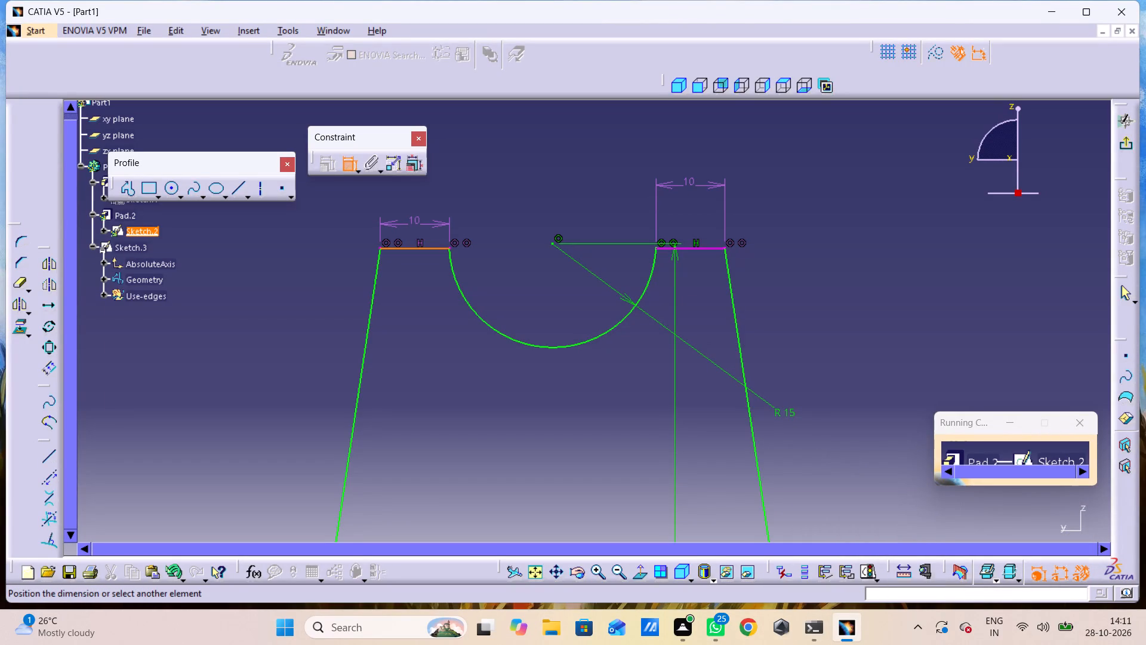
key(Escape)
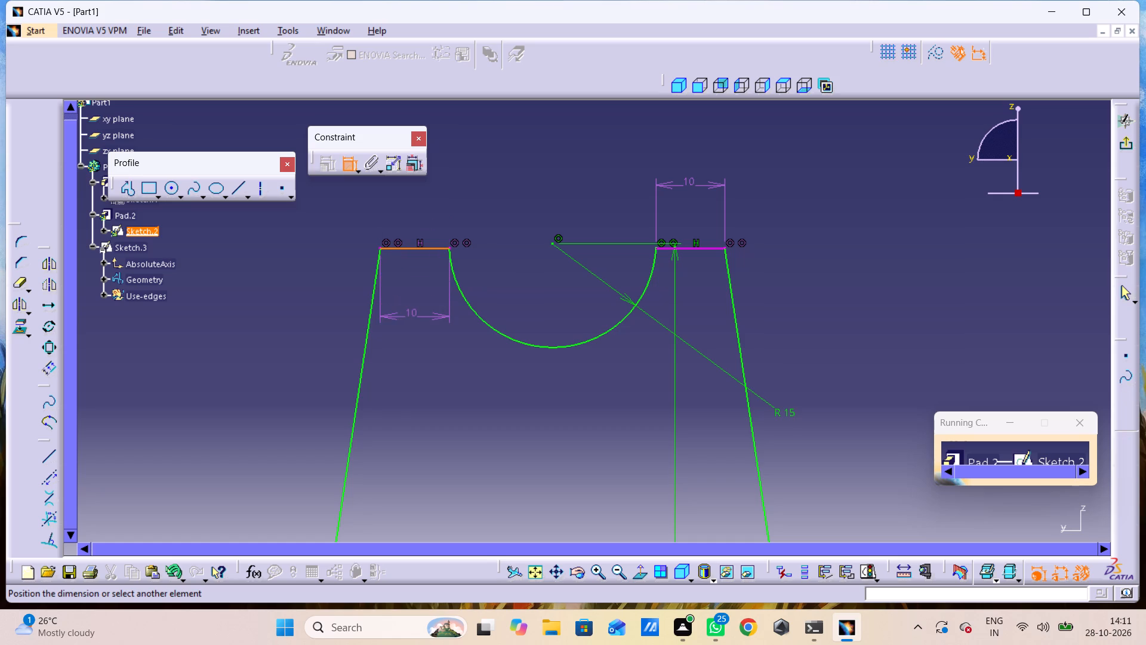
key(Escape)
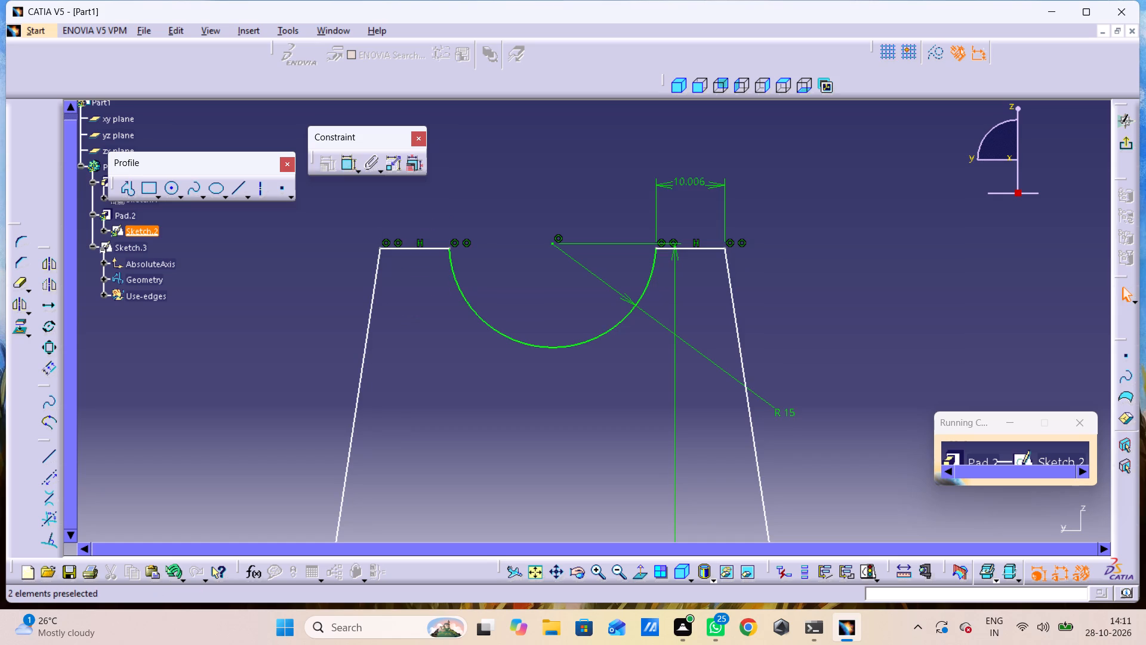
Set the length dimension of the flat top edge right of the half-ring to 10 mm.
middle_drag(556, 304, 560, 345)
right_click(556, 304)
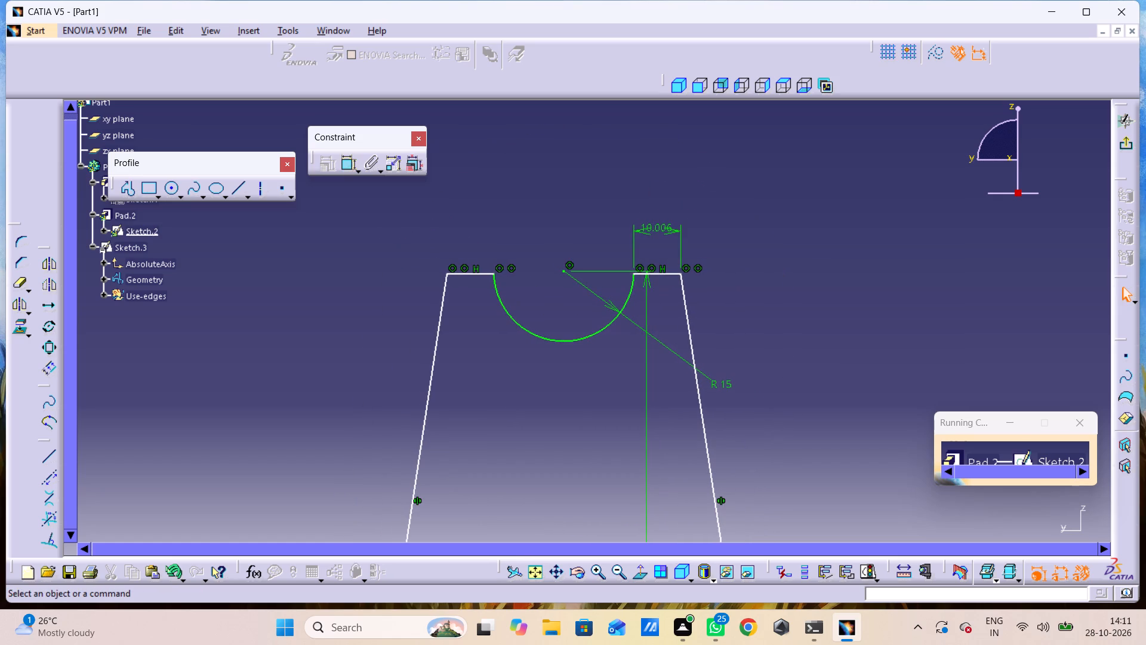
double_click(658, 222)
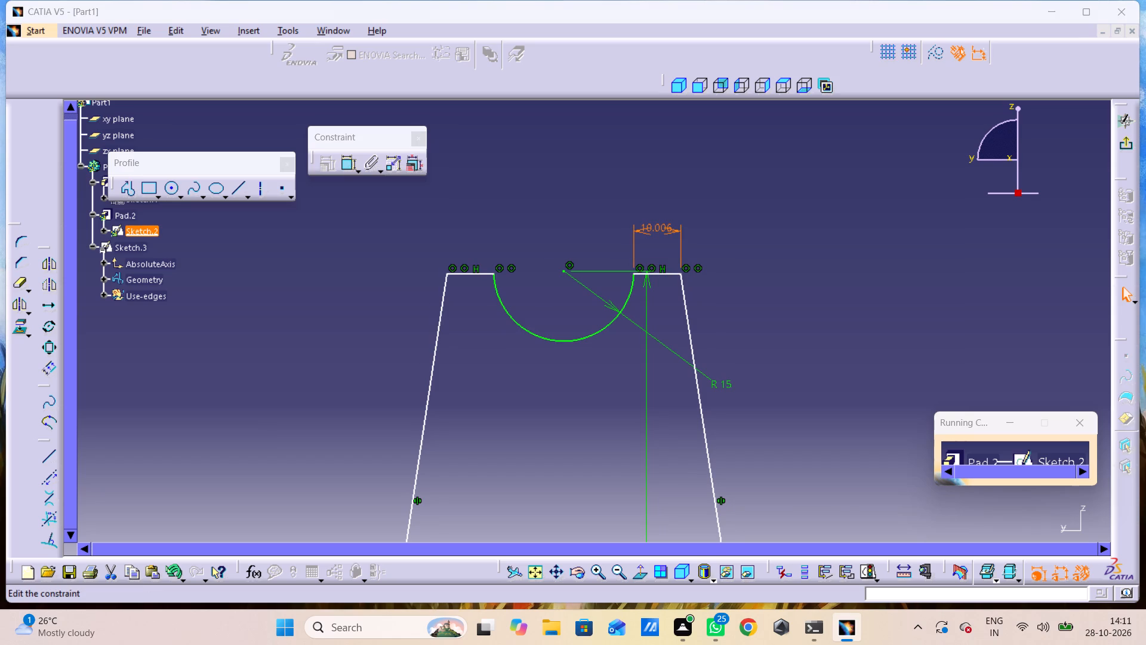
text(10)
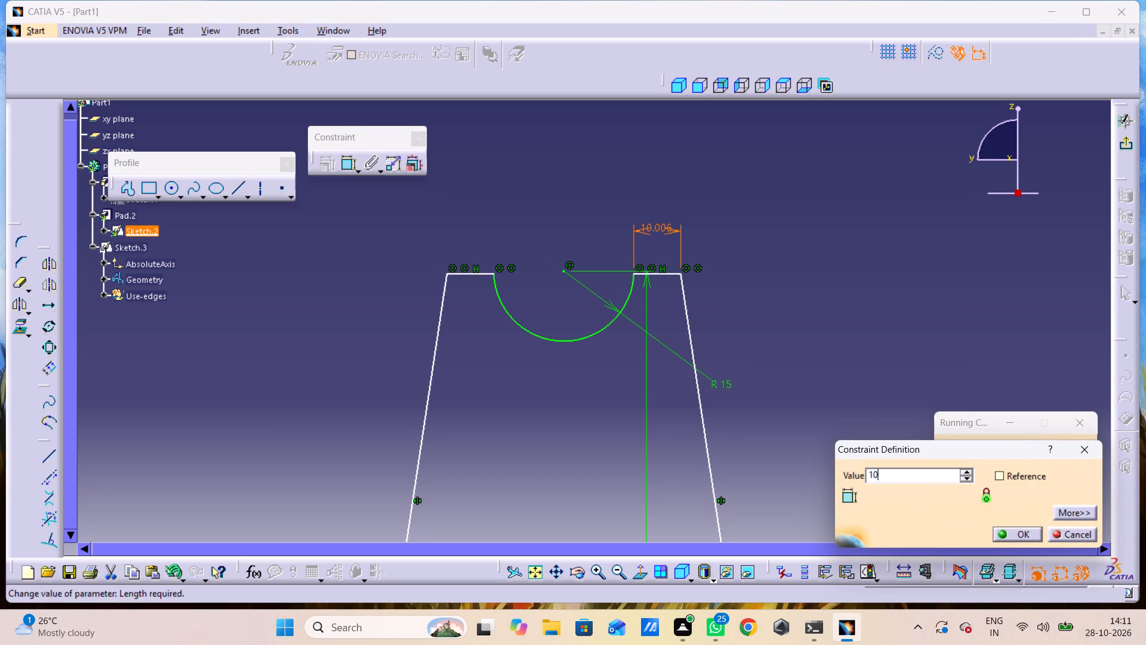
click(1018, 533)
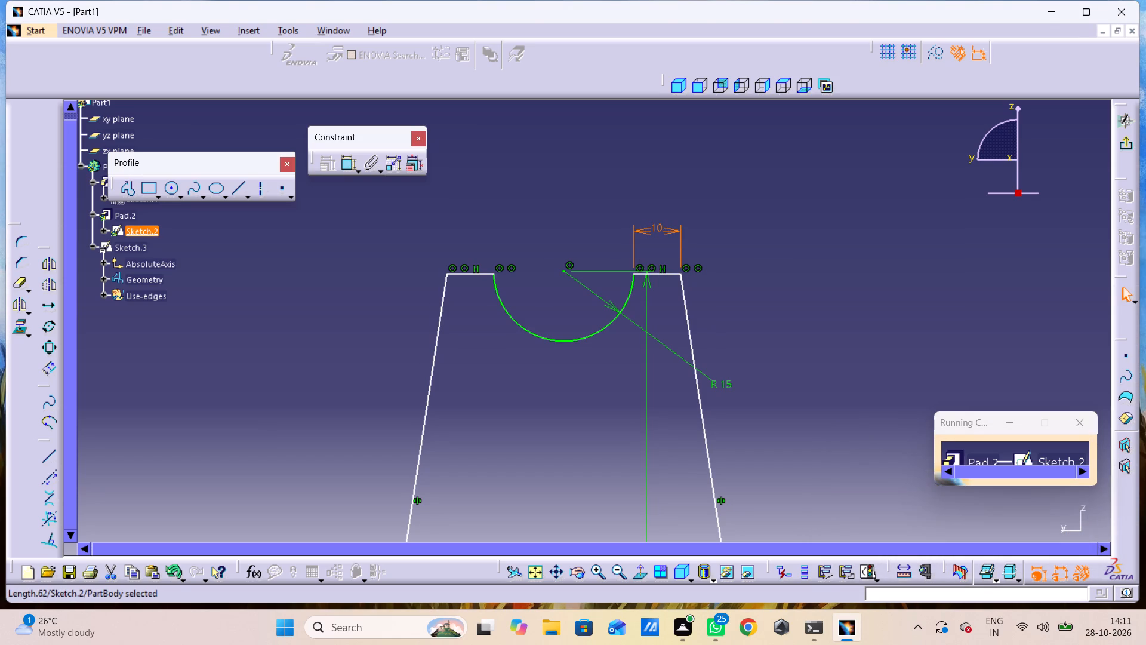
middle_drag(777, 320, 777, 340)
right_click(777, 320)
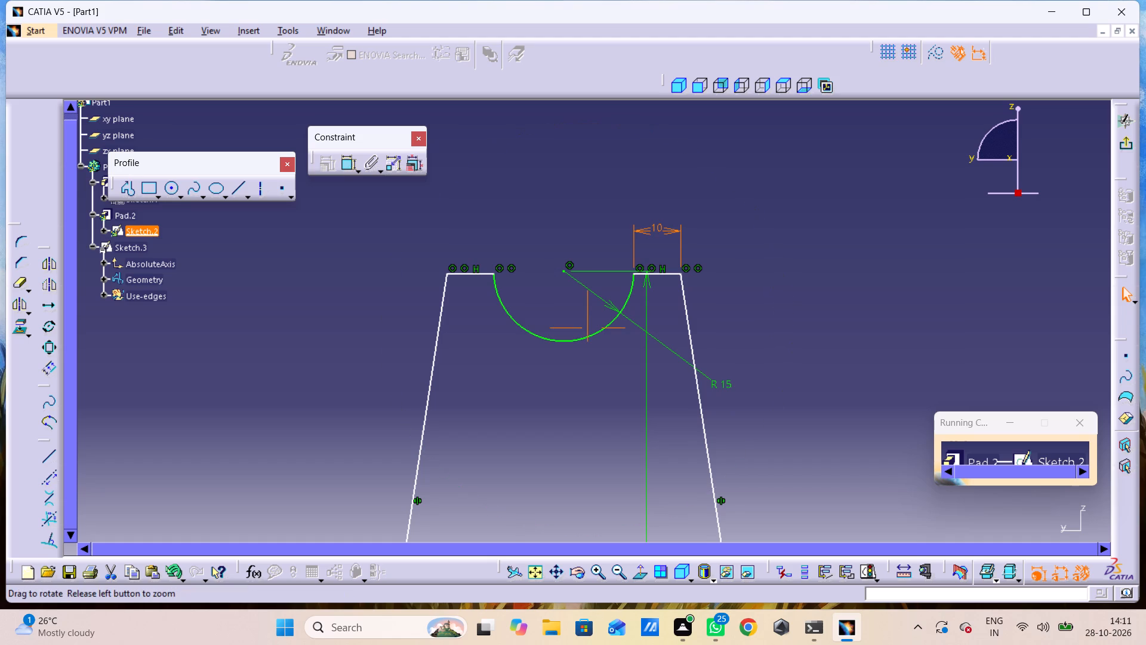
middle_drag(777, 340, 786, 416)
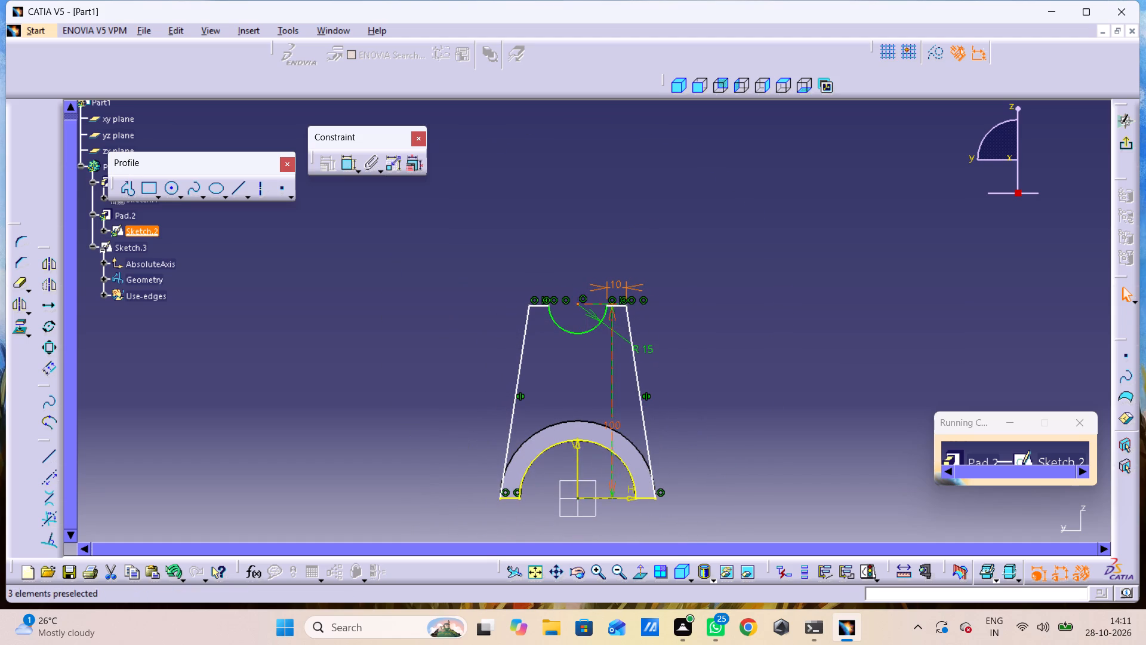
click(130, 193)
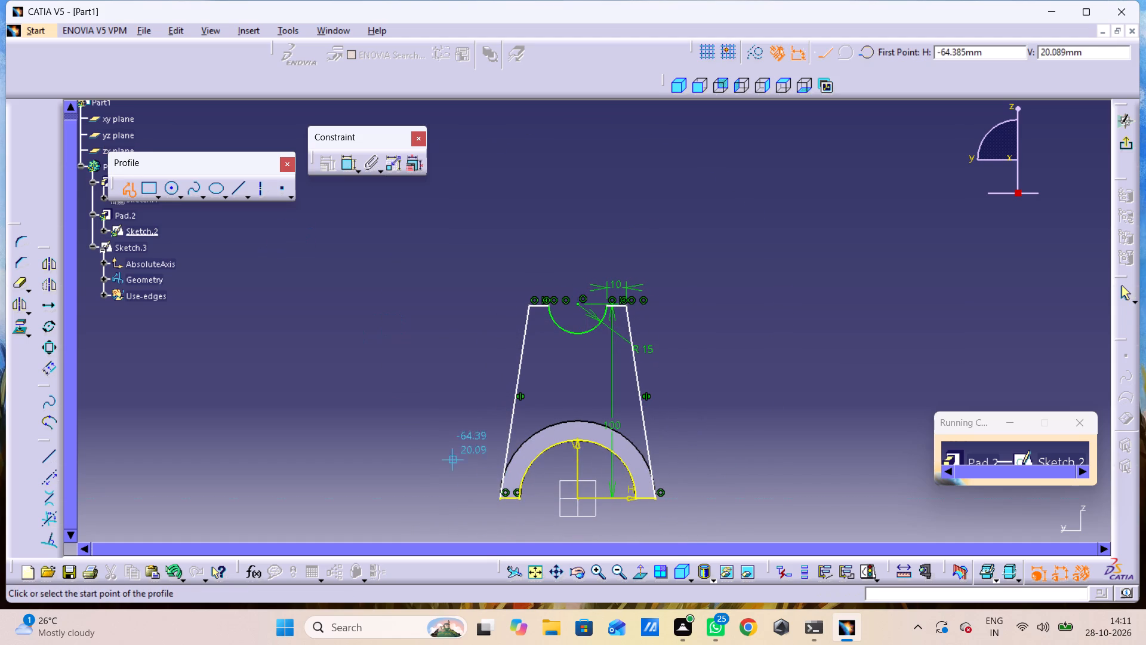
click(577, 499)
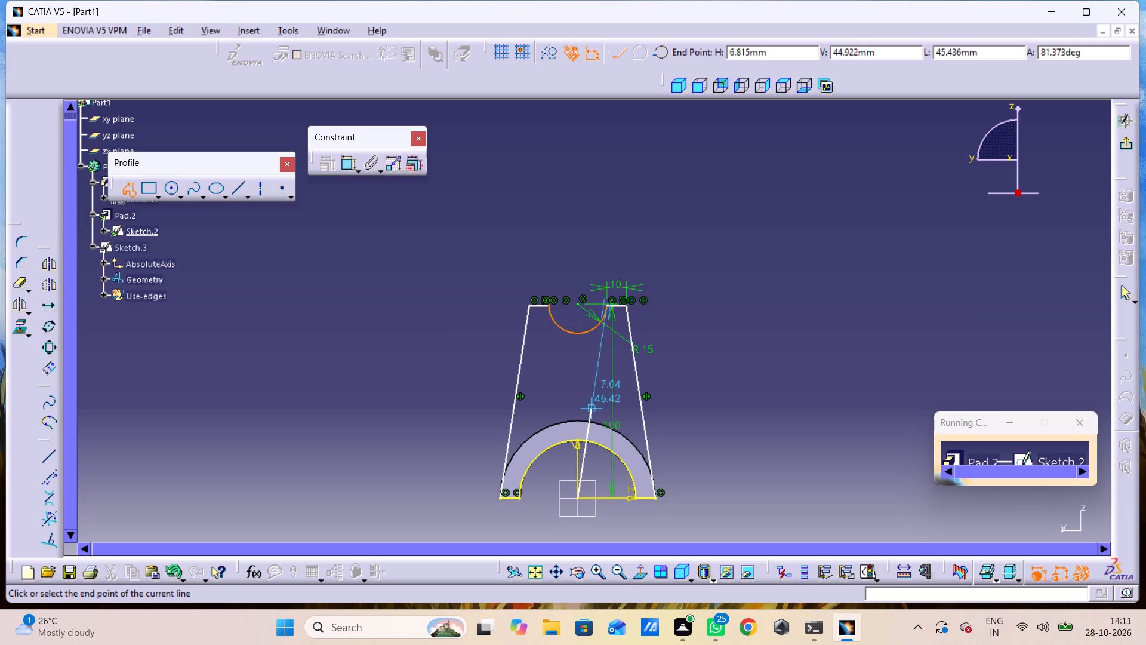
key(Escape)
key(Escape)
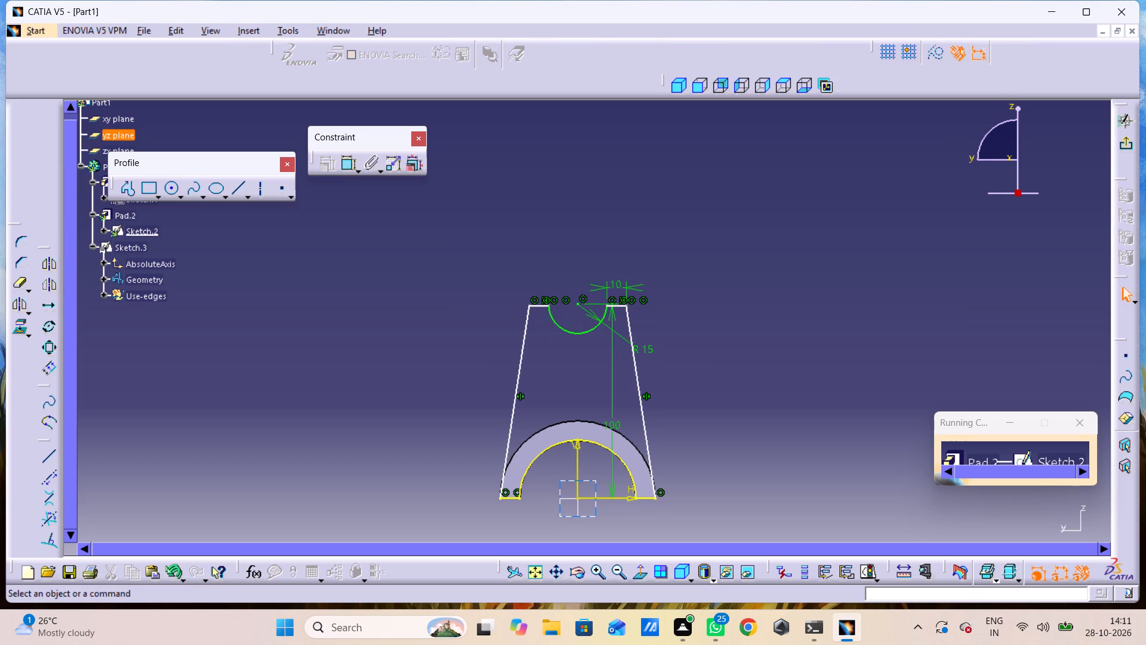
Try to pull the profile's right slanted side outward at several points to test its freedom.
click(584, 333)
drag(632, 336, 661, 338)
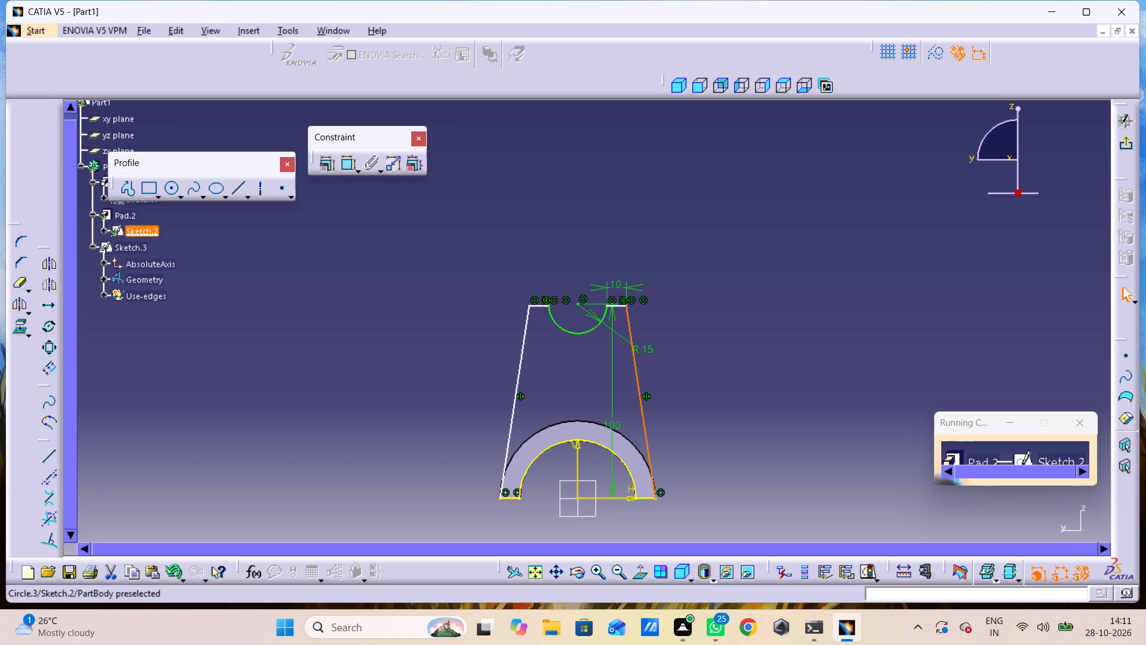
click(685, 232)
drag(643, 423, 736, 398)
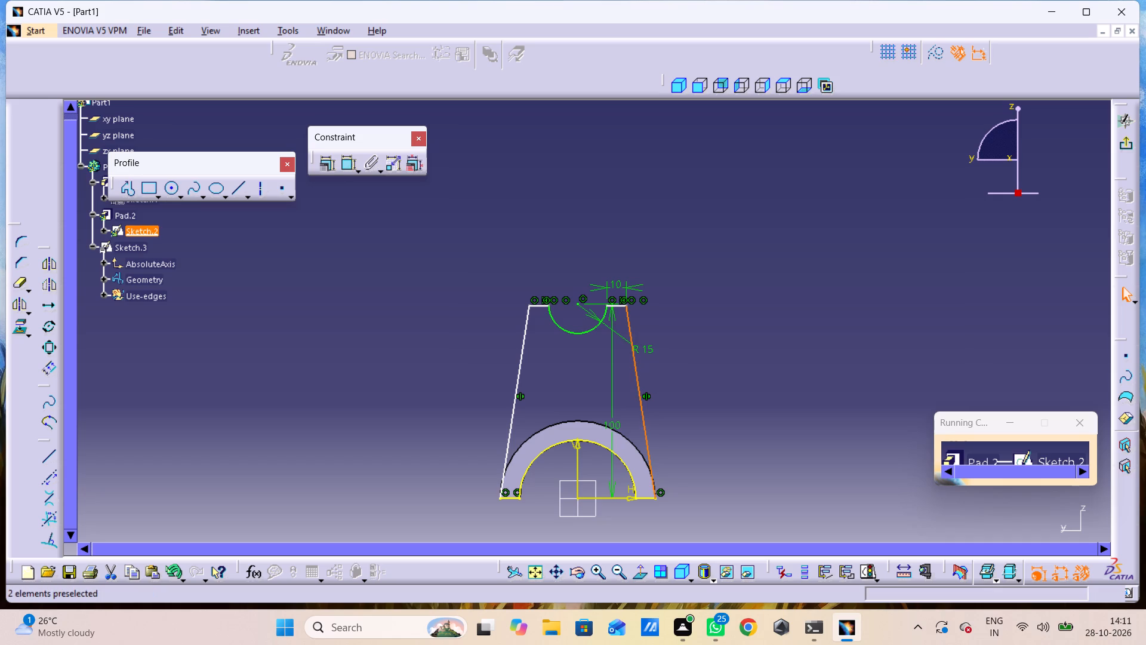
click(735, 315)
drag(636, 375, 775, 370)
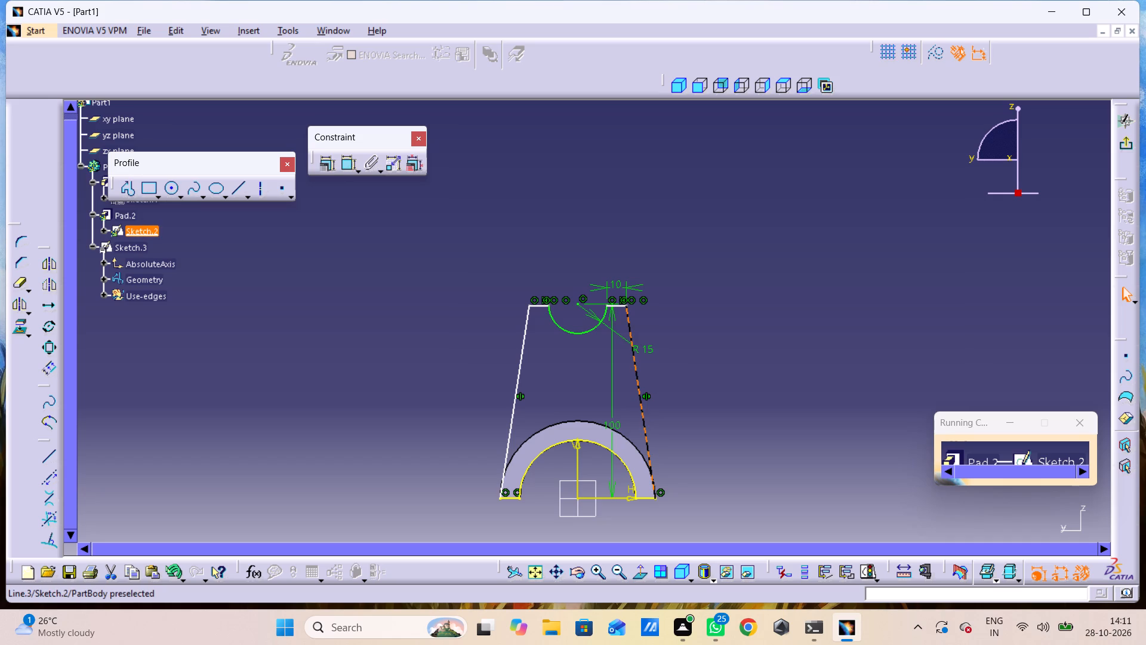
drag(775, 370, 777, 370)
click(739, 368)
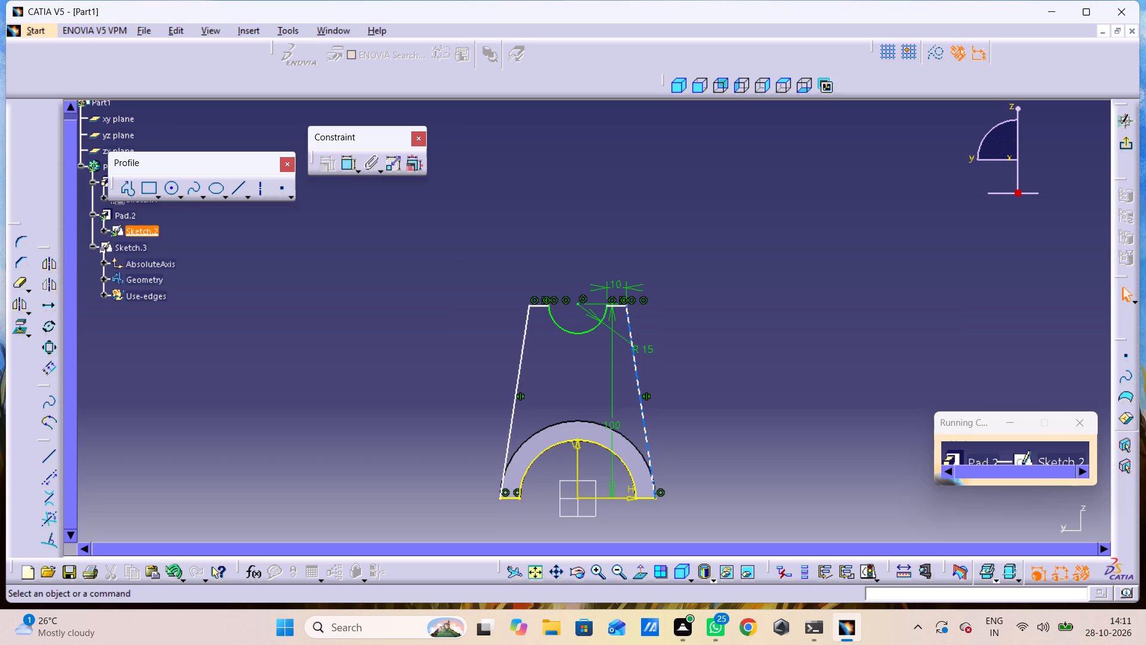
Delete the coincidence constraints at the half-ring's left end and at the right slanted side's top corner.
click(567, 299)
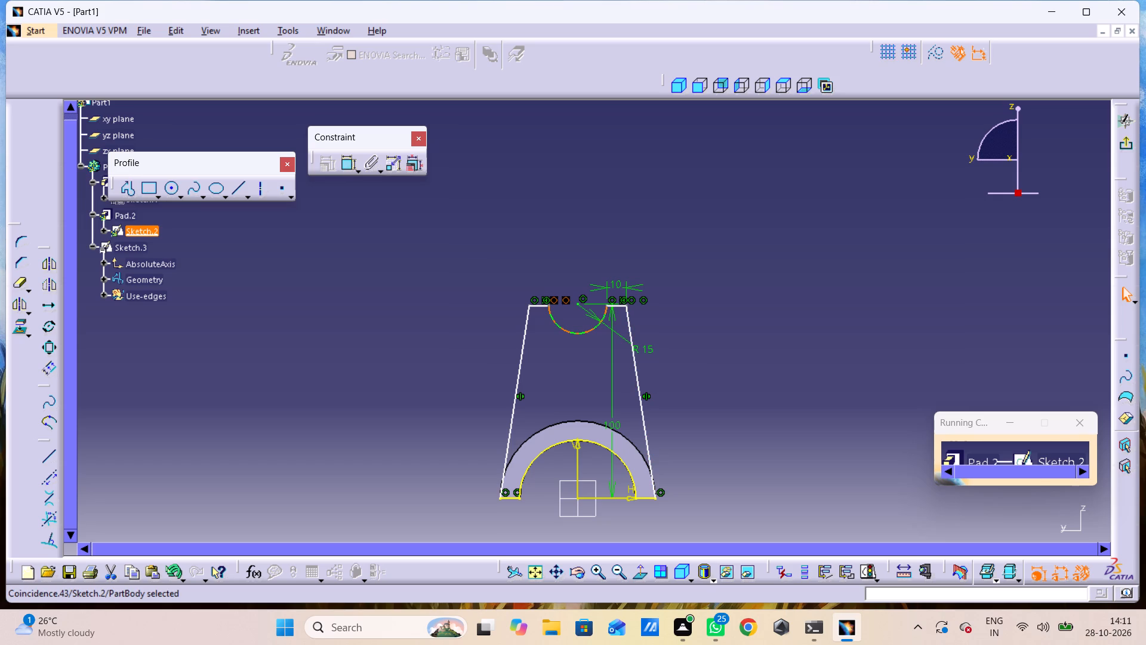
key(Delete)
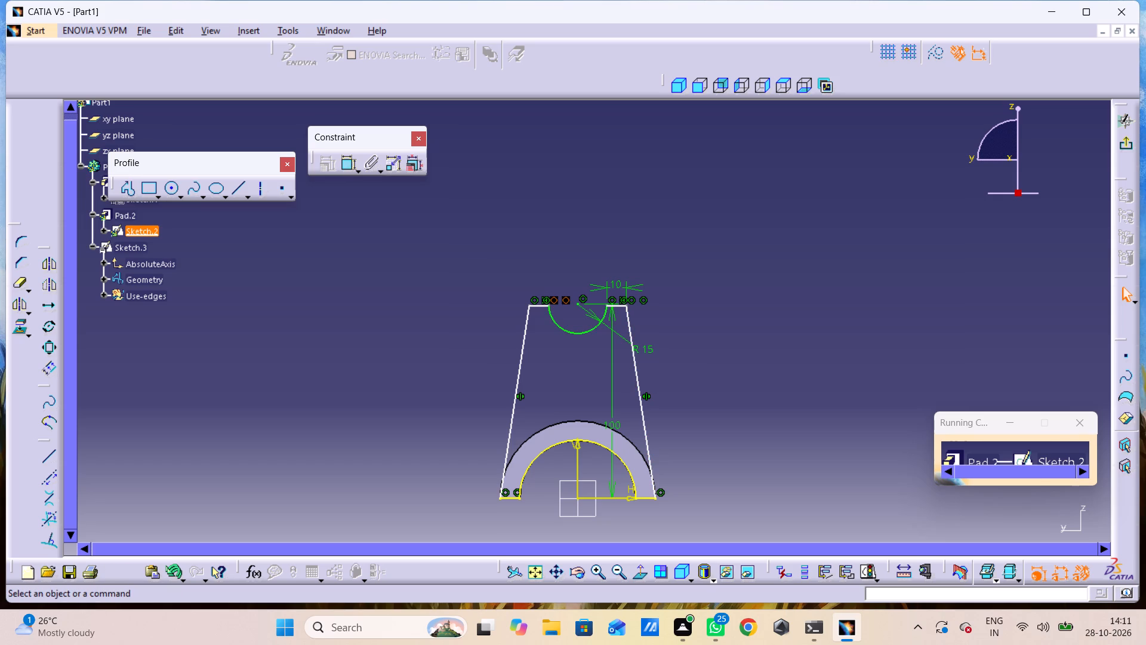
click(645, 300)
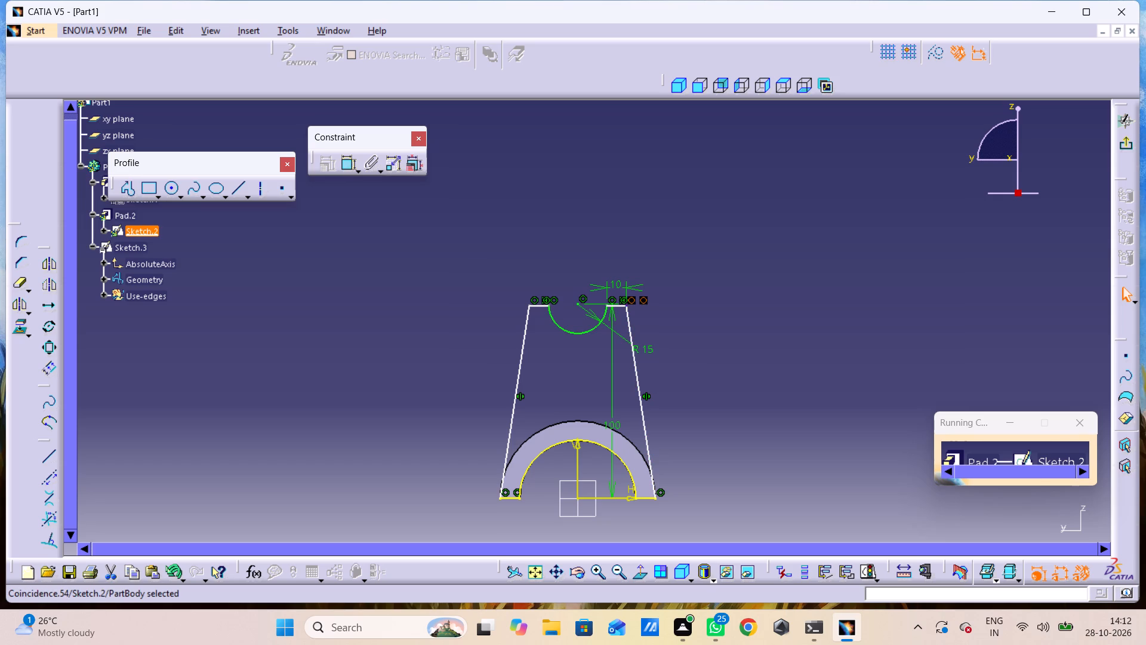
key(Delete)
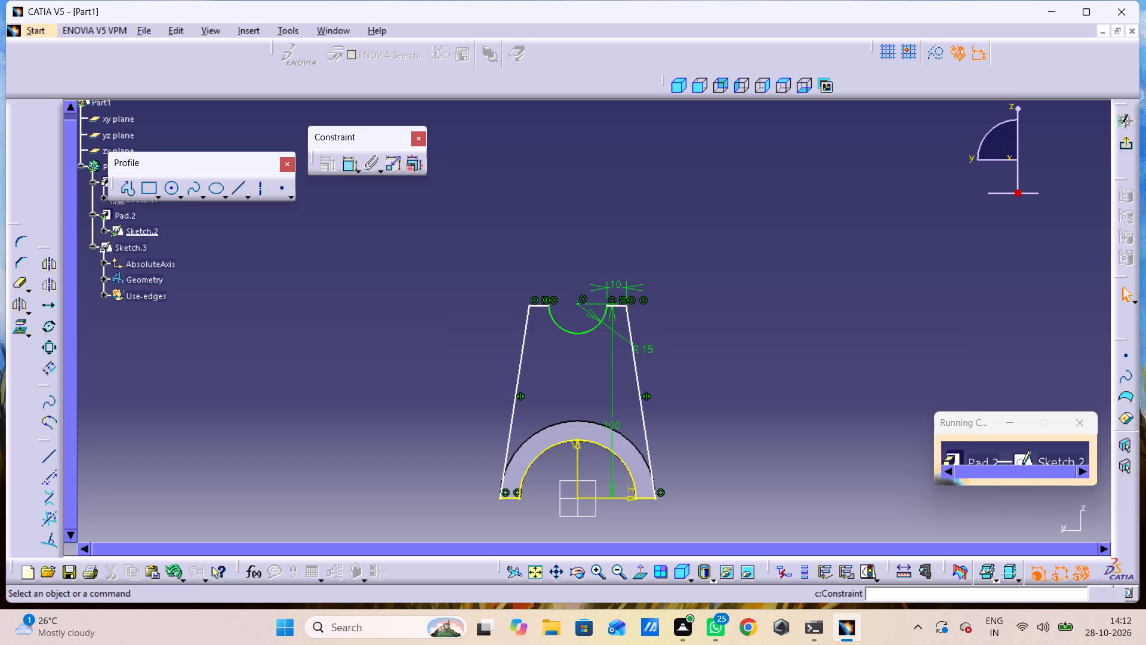
Delete the half-ring, flat top edges, slanted sides and their constraints from Sketch.2, keeping the projected pad edges.
ctrl+drag(434, 242, 588, 501)
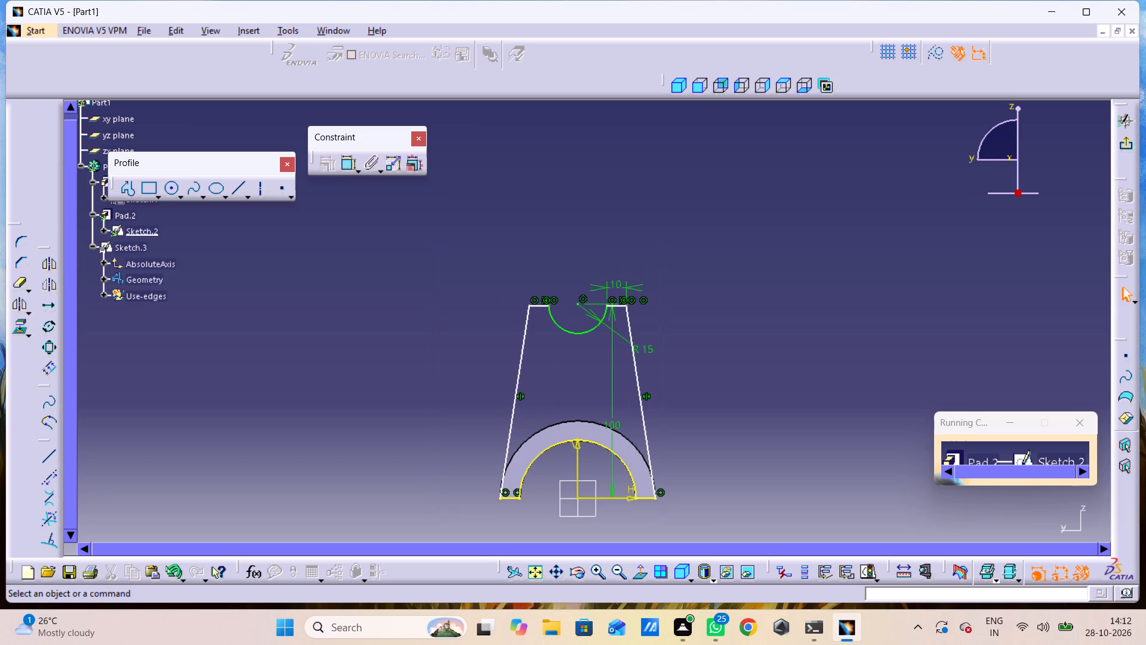
ctrl+drag(588, 501, 654, 408)
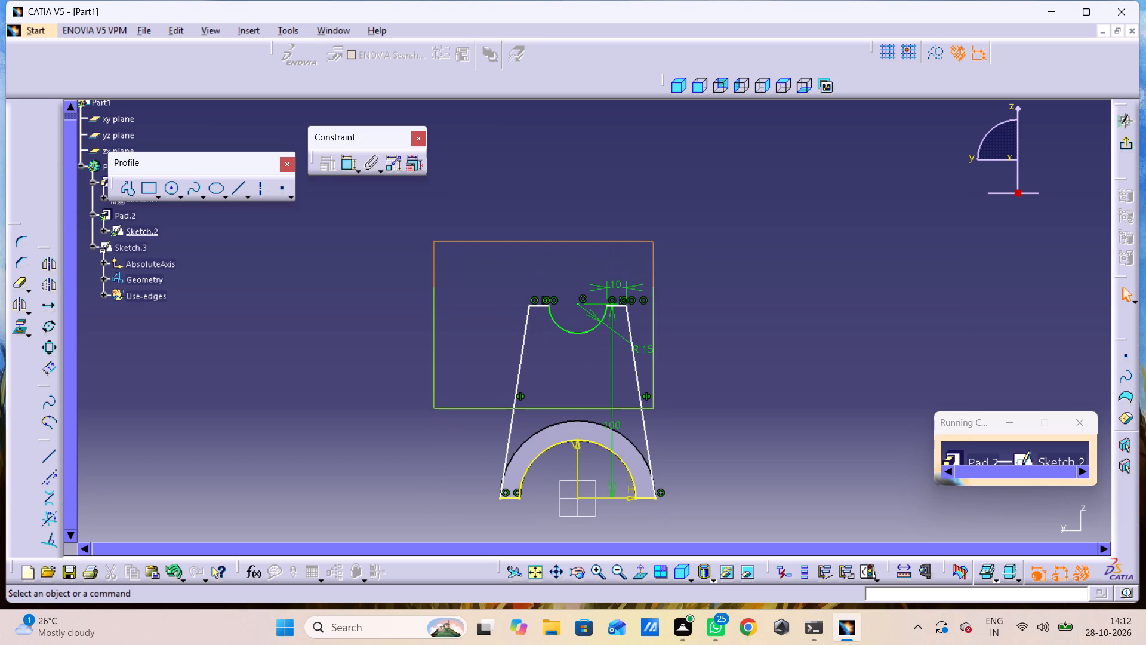
ctrl+drag(654, 408, 658, 420)
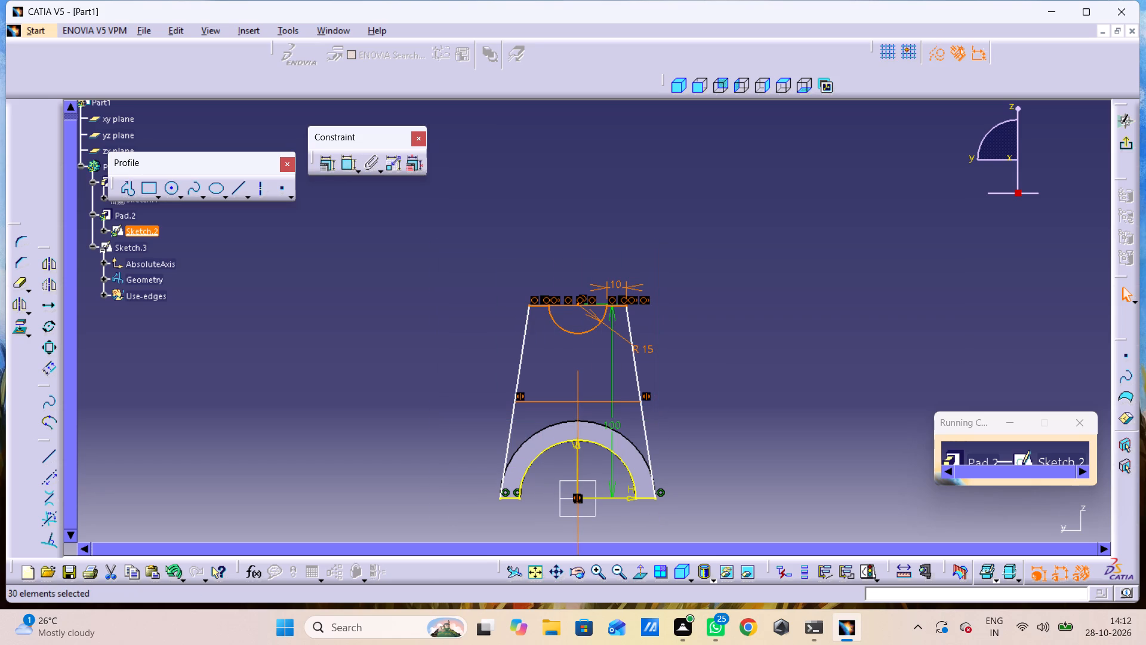
key(Delete)
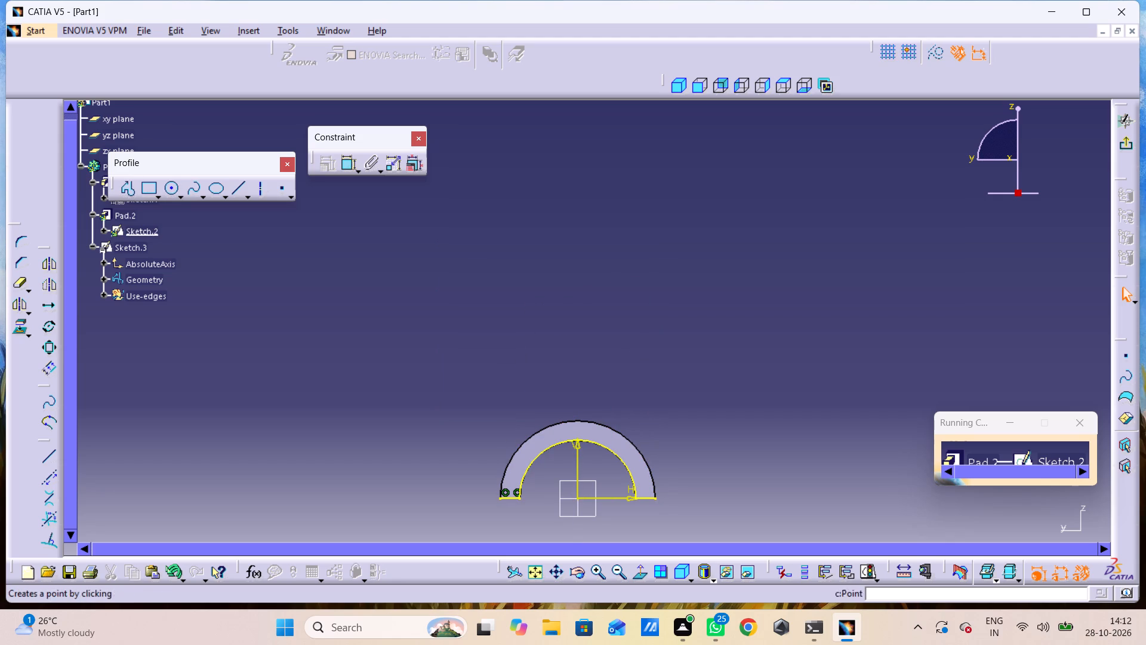
Sketch a three-line open outline around the arch, from the horizontal axis up to a horizontal top edge about 117 mm high, and back down.
double_click(125, 191)
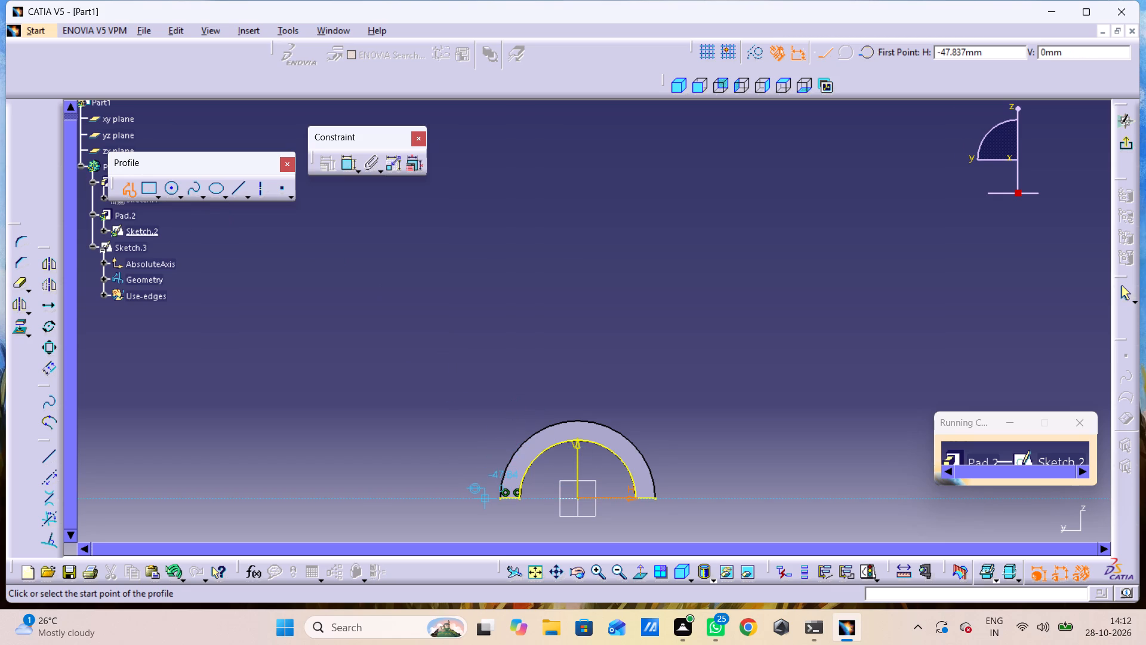
click(479, 499)
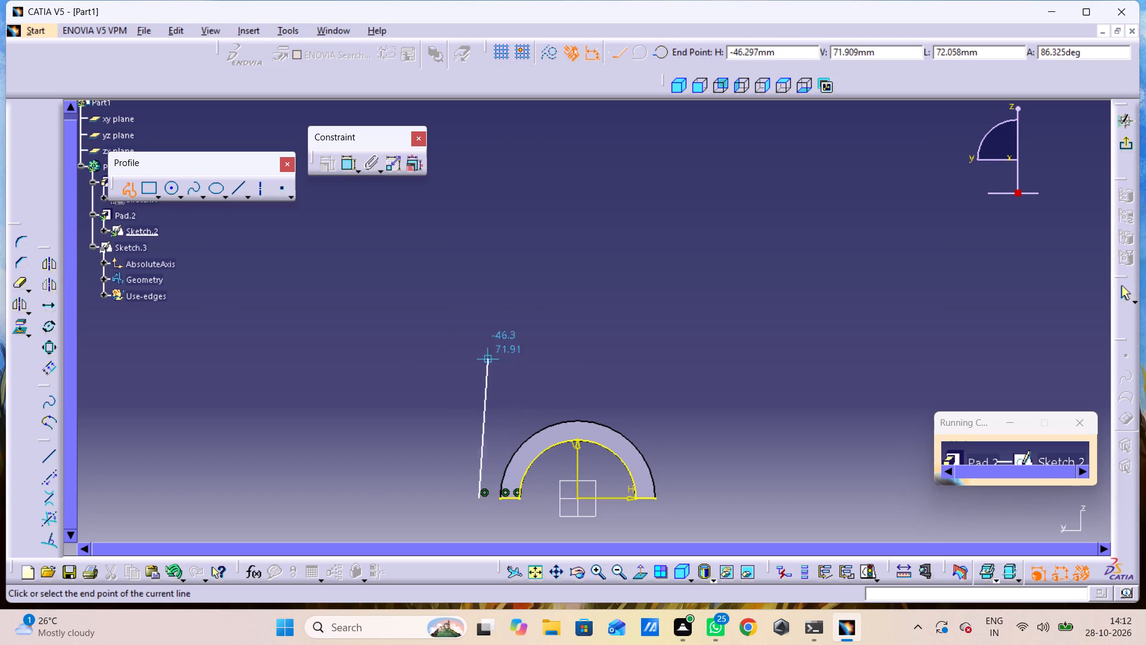
click(515, 272)
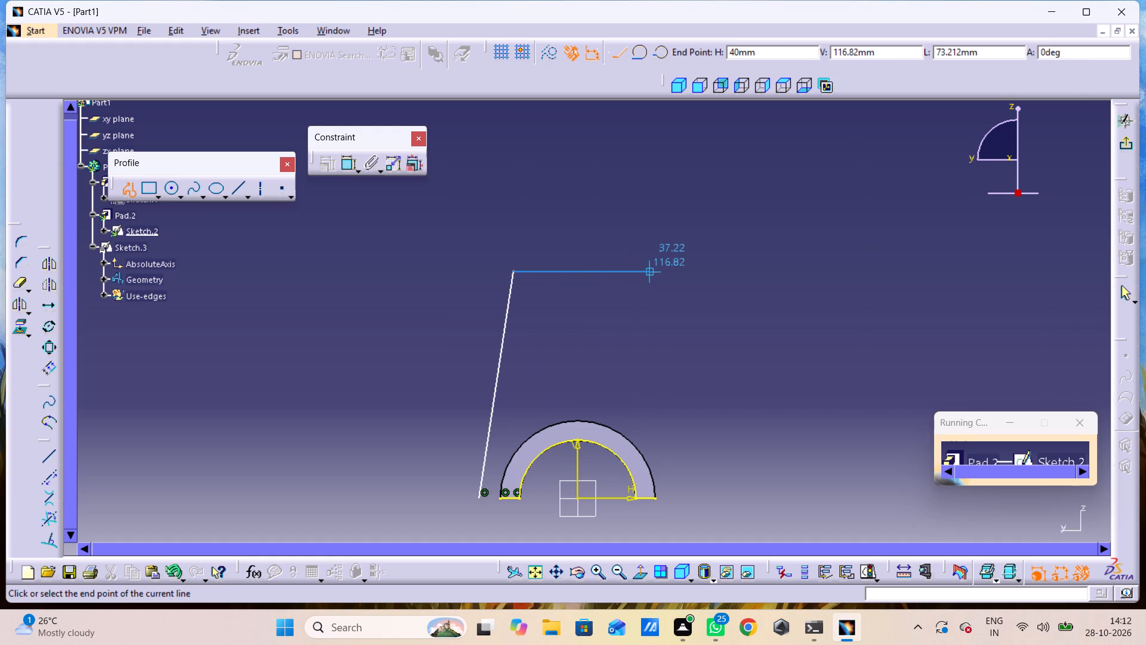
click(600, 268)
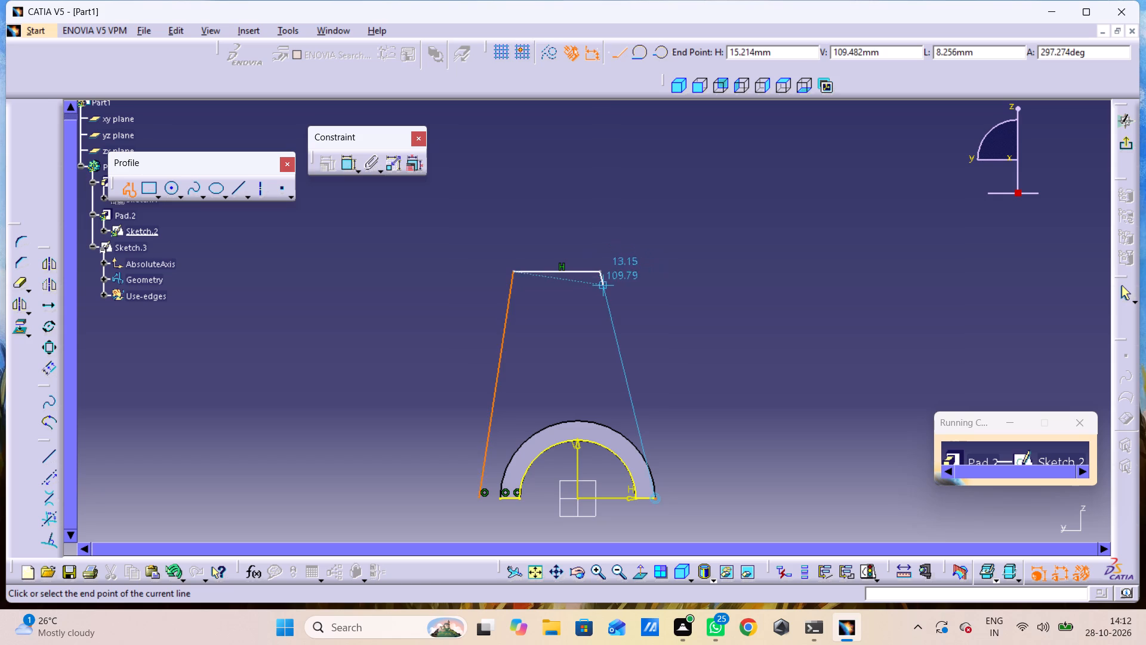
click(677, 497)
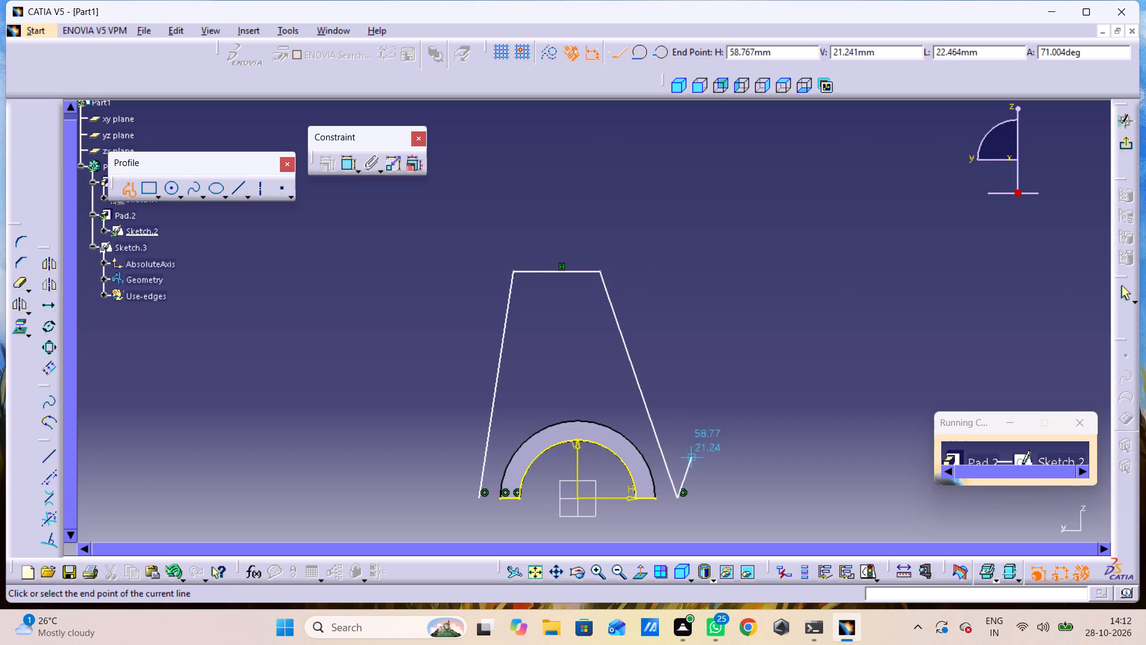
key(Escape)
key(Escape)
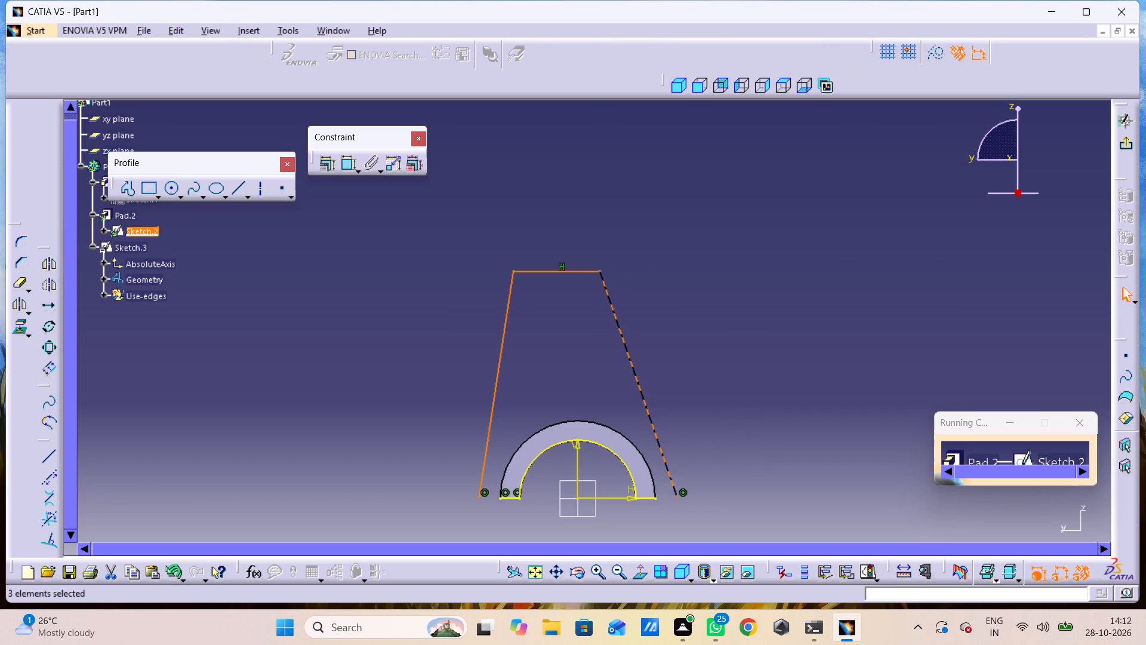
click(684, 383)
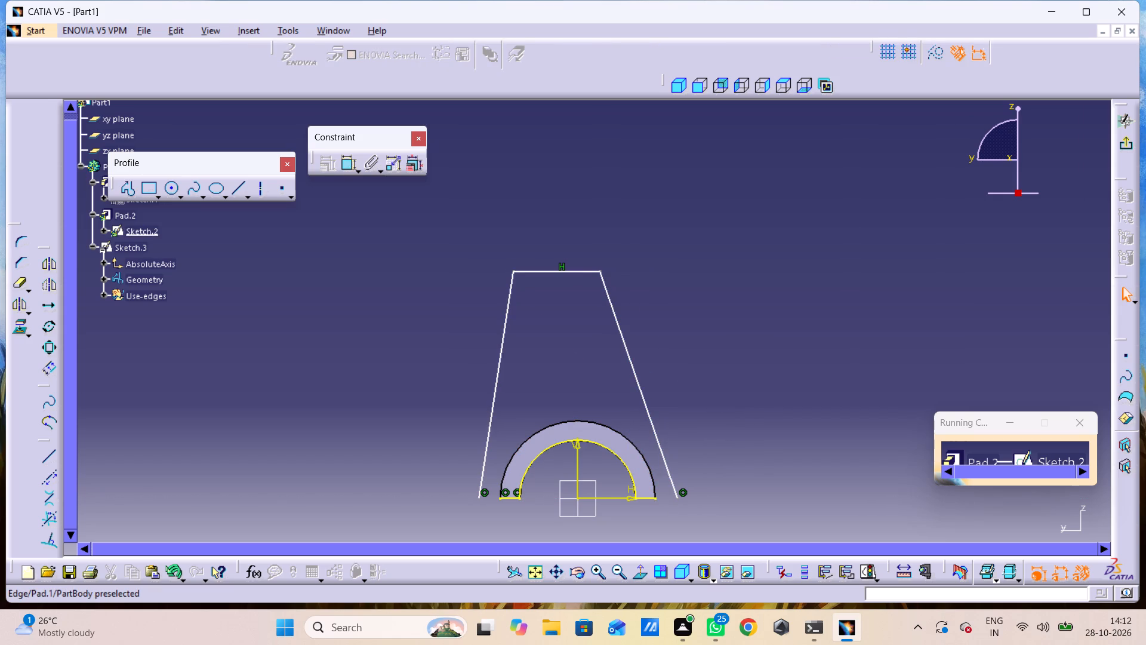
Constrain the outline's two slanted sides as symmetric about the vertical axis.
click(500, 374)
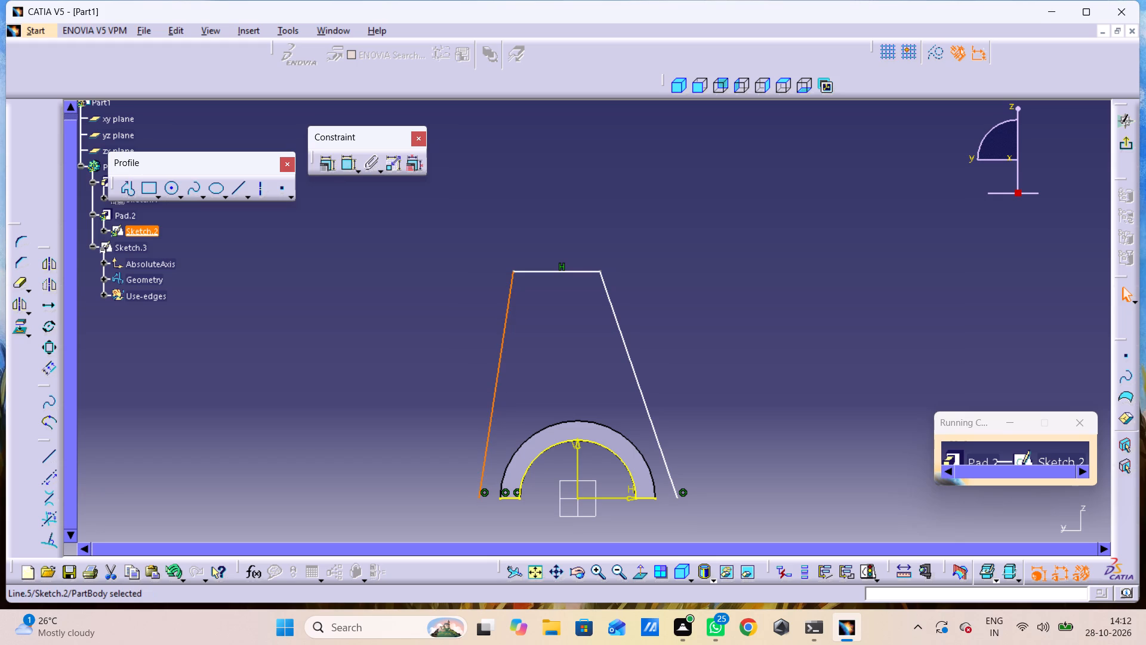
ctrl+click(623, 334)
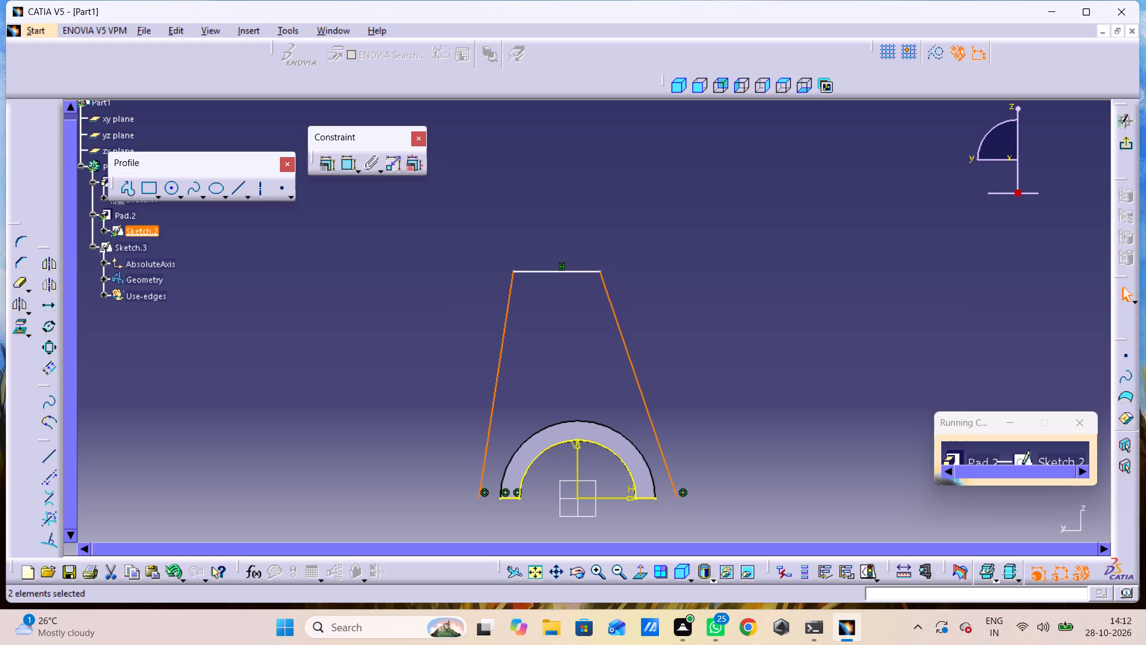
ctrl+click(574, 447)
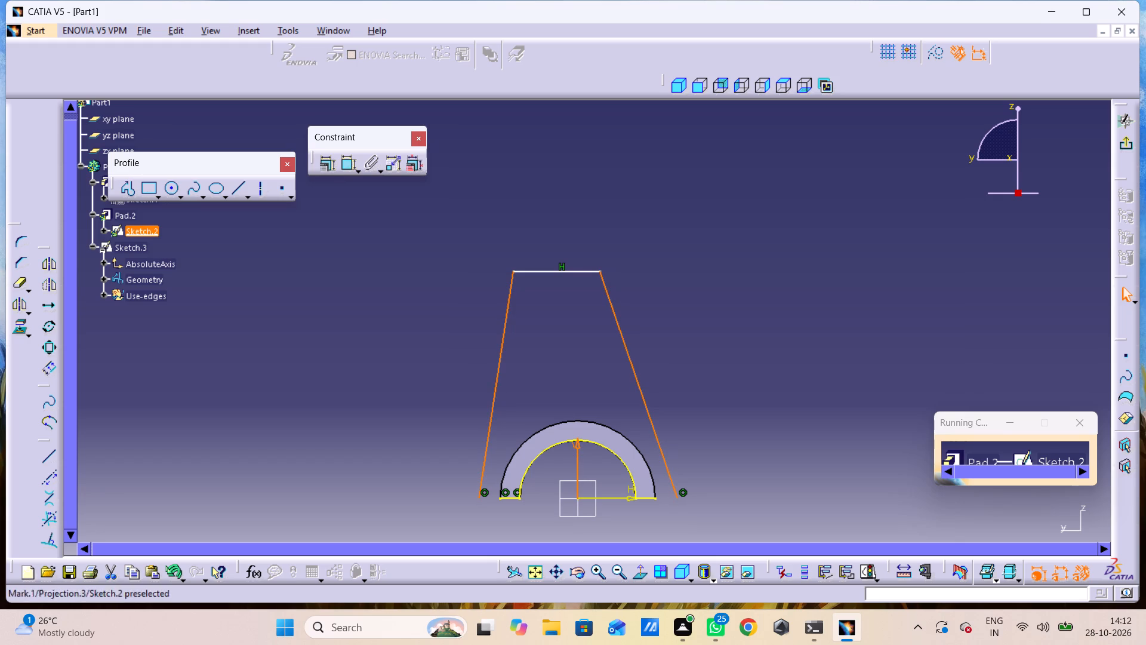
click(329, 166)
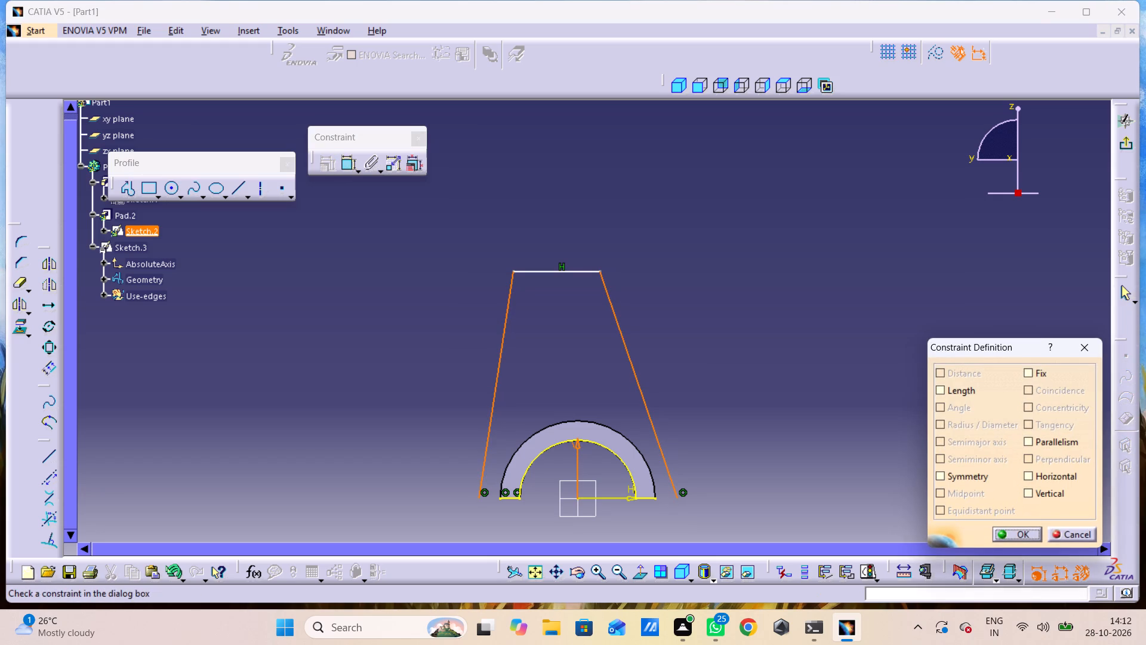
click(964, 473)
click(1005, 530)
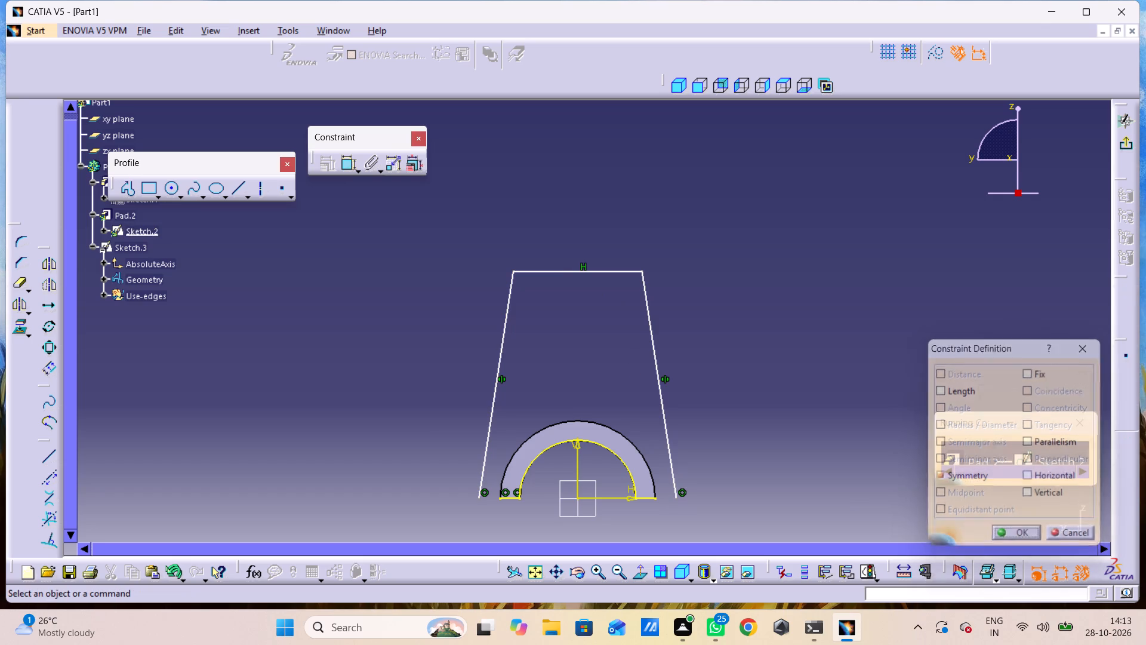
Dimension the length of the horizontal top edge as 50 mm and close the running commands window.
double_click(351, 158)
click(571, 269)
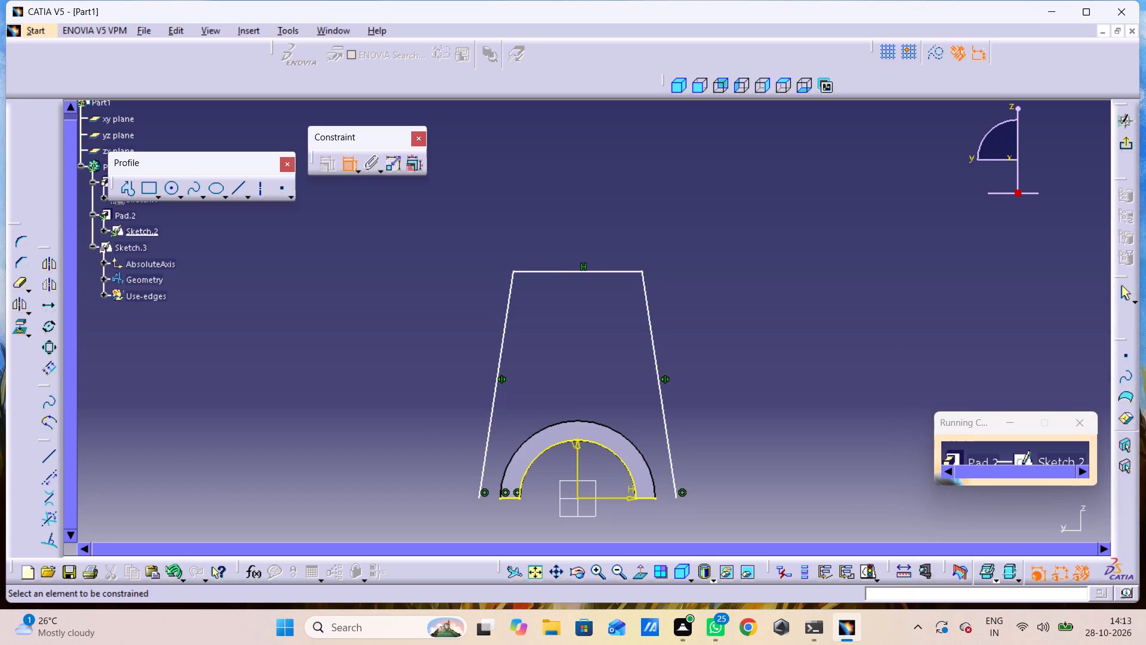
click(571, 274)
click(572, 226)
double_click(571, 219)
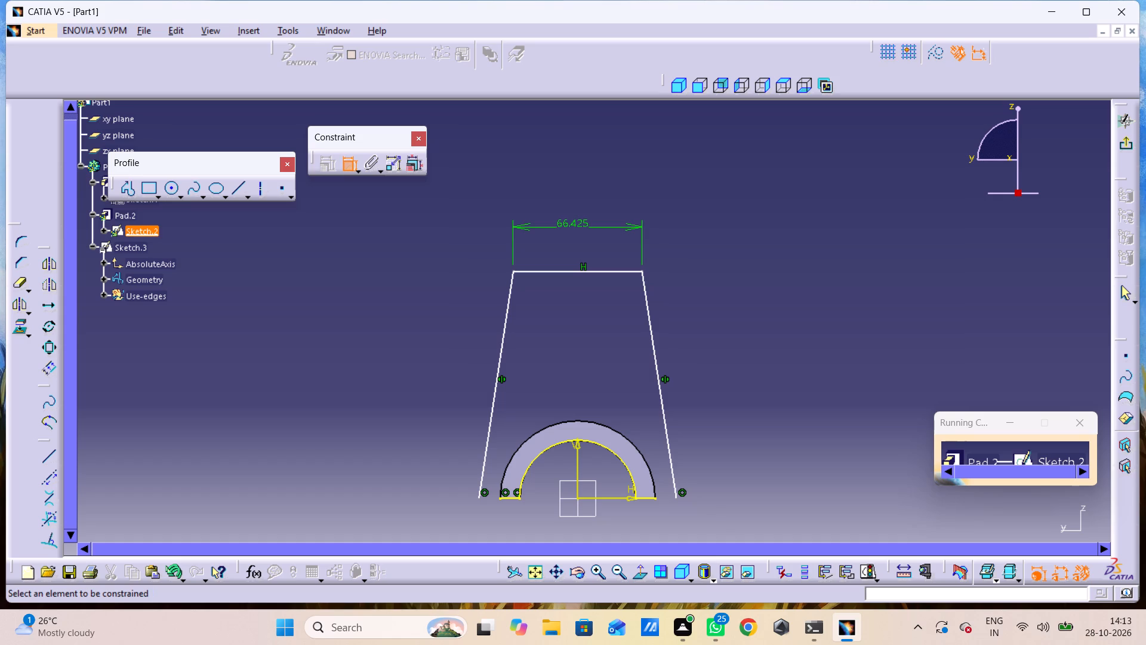
text(50)
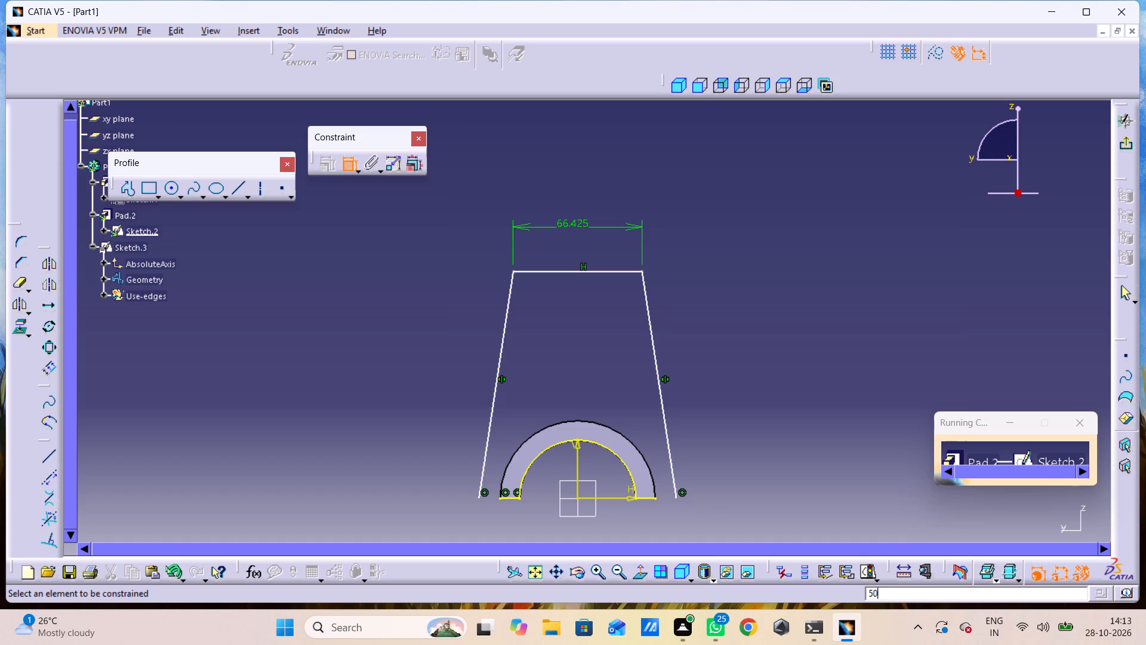
double_click(562, 218)
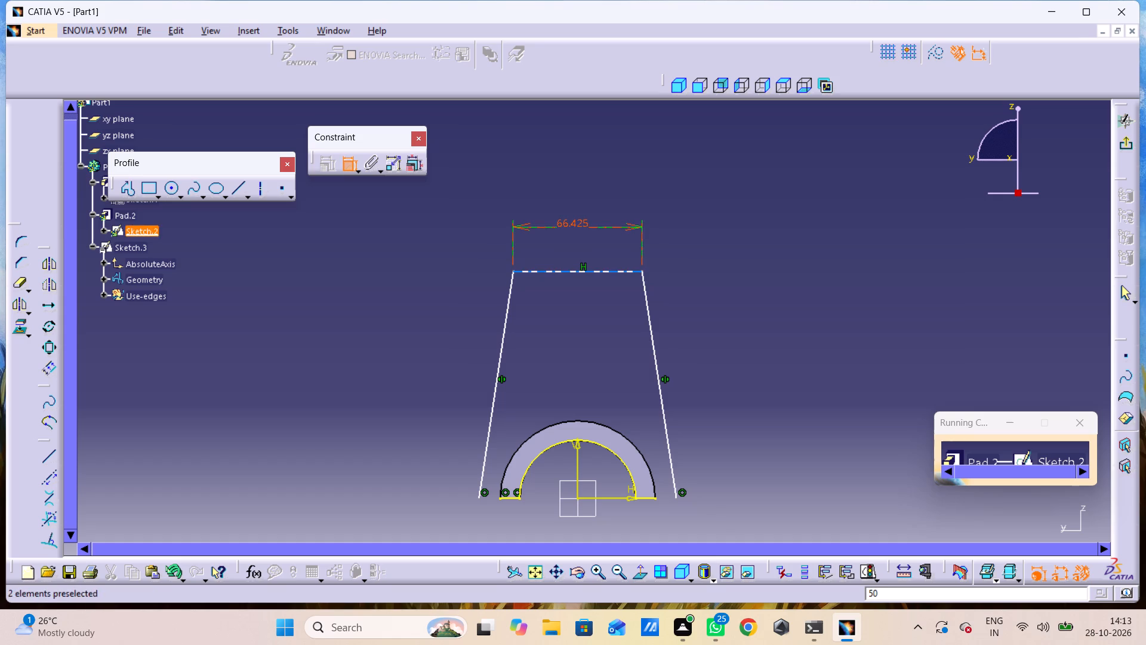
text(50)
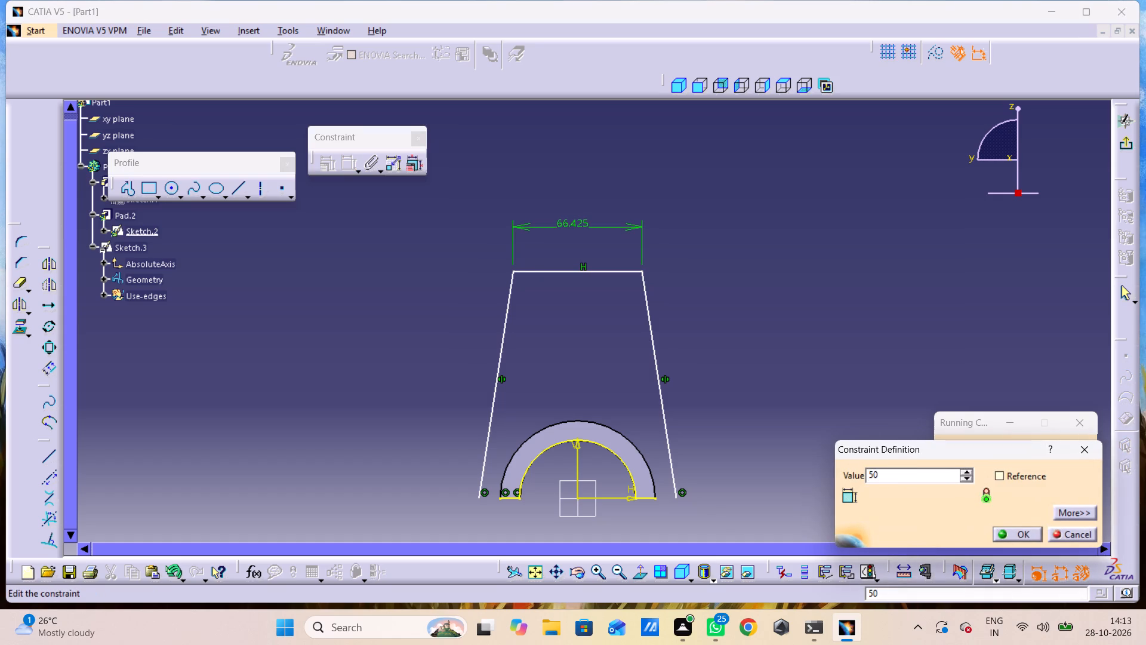
key(Return)
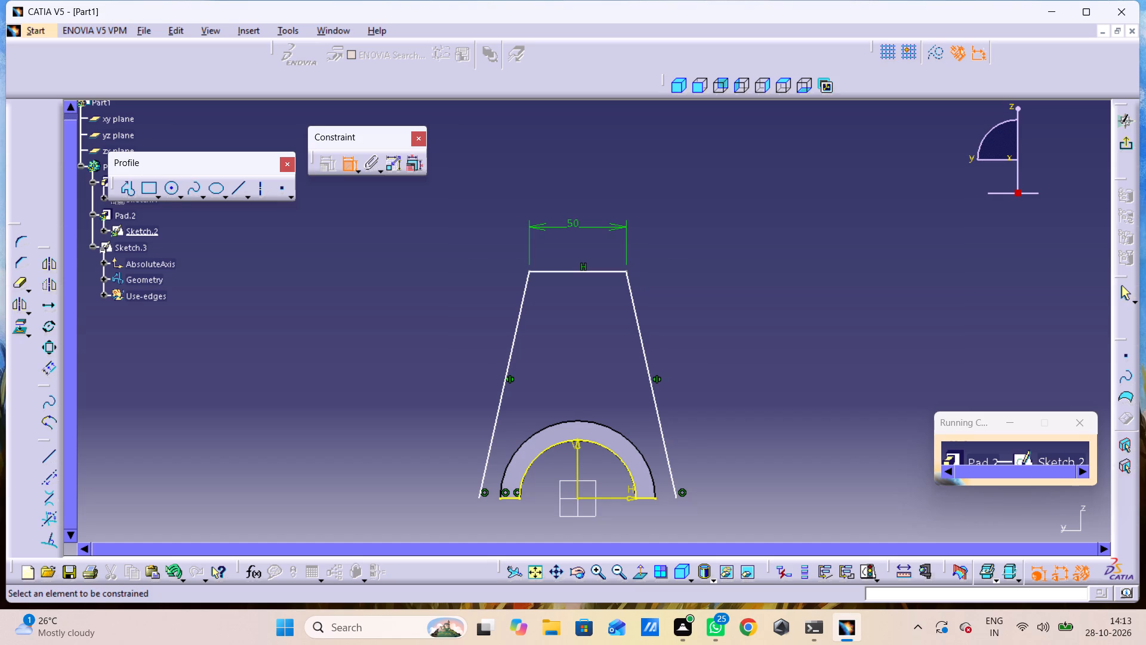
click(1082, 417)
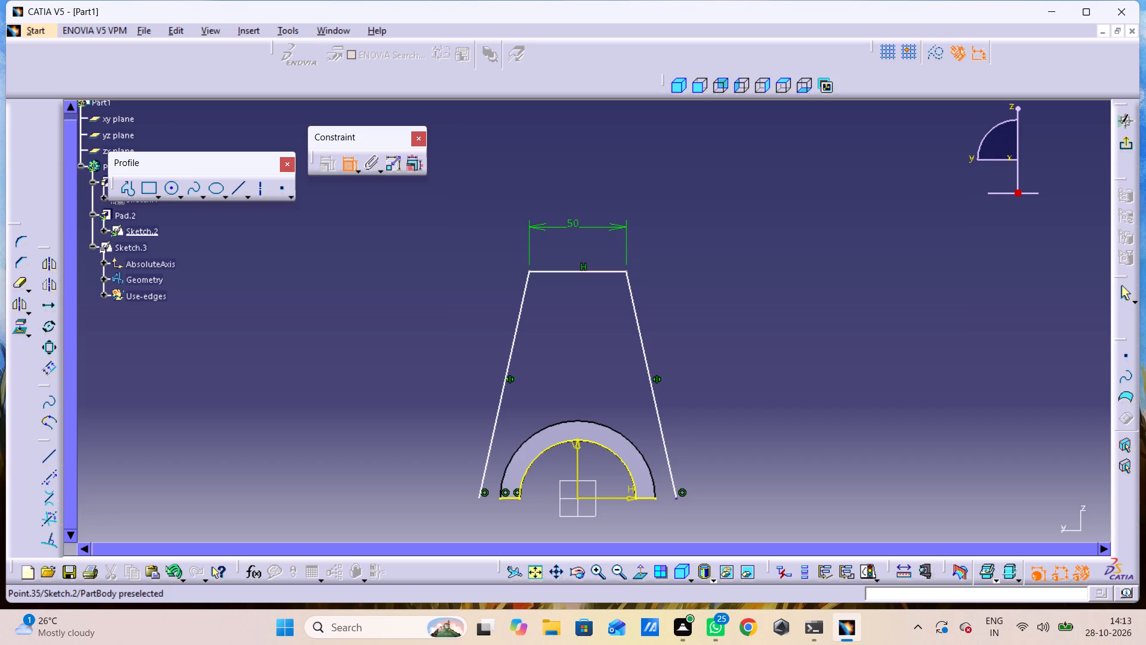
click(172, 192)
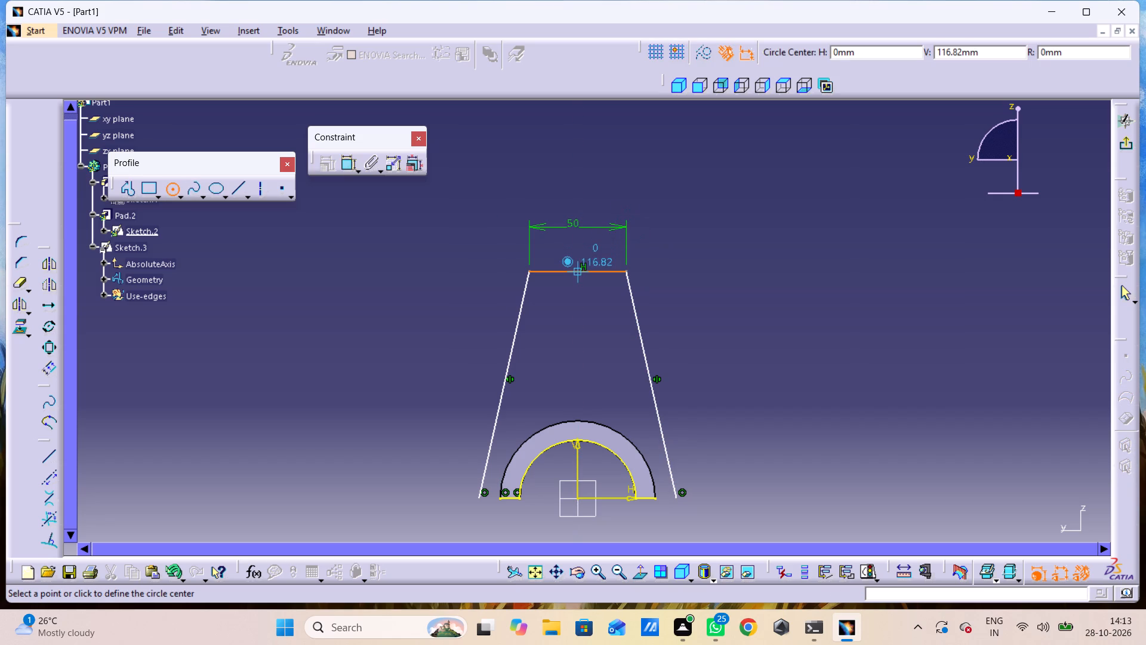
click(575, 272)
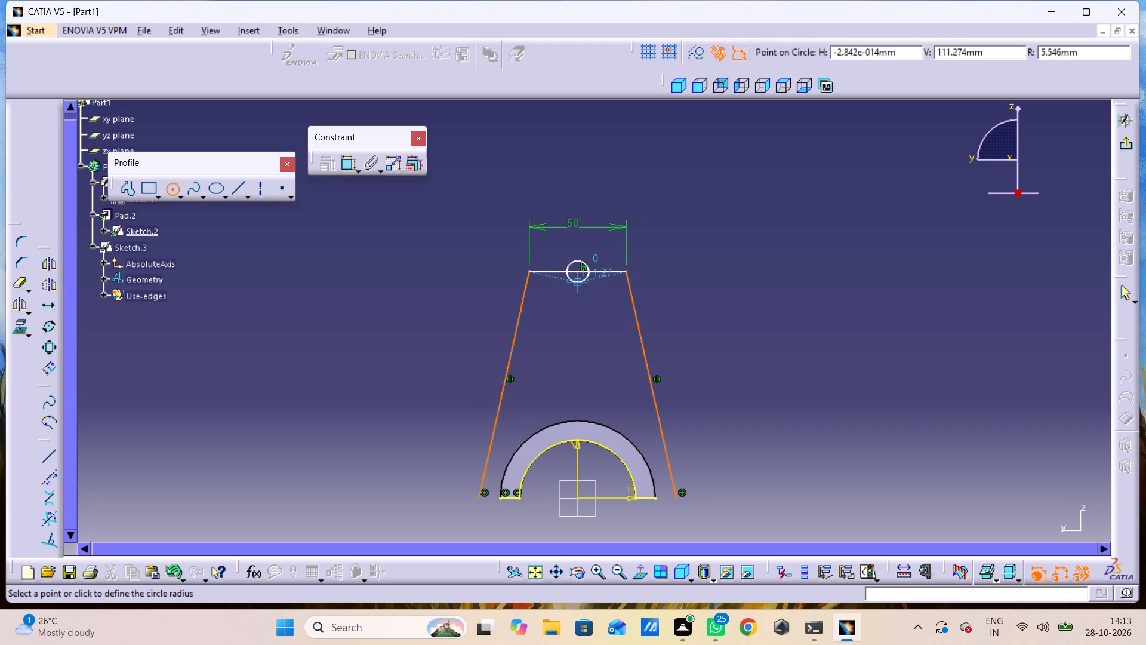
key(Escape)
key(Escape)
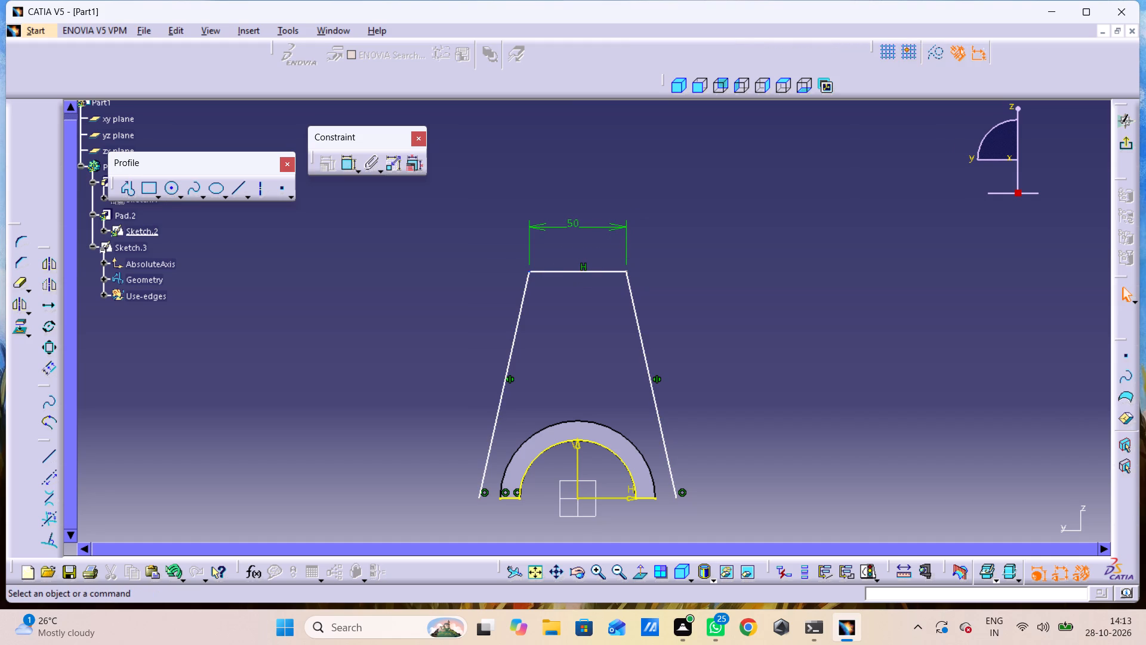
Draw a circle of about 28 mm radius centred on the vertical axis just above the top edge.
click(172, 186)
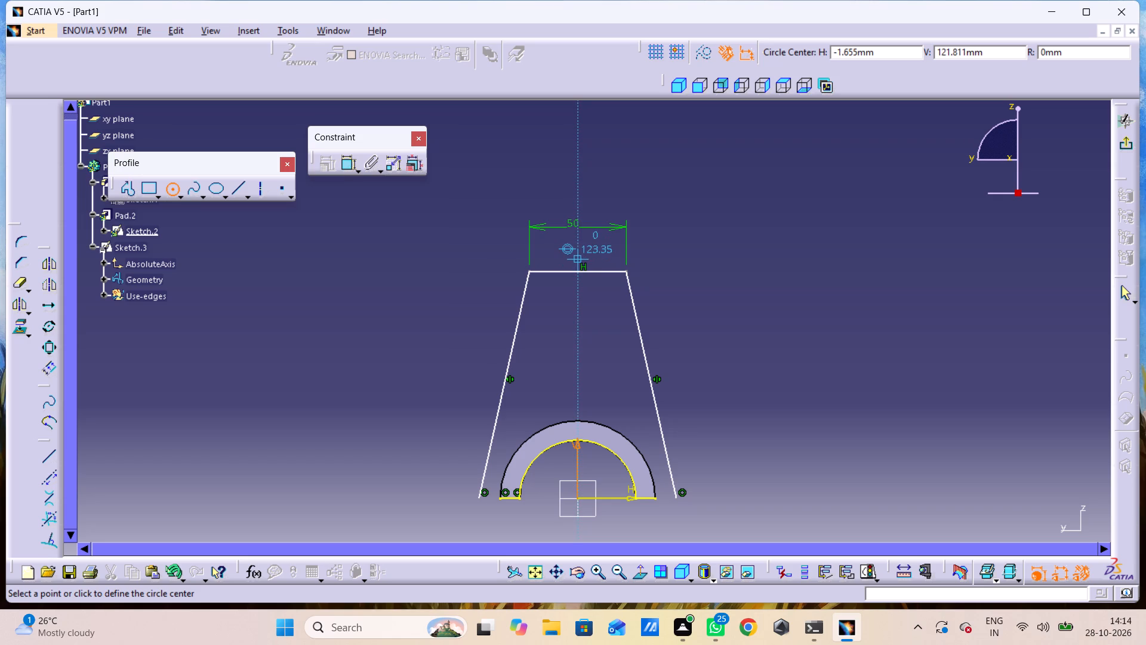
click(576, 259)
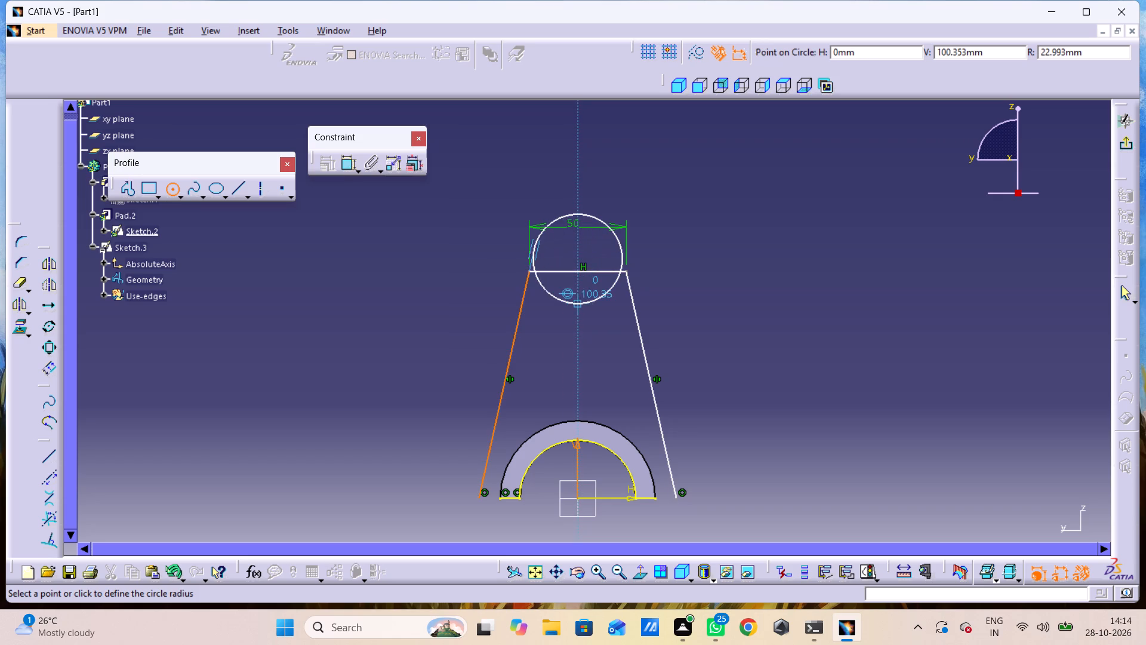
click(571, 315)
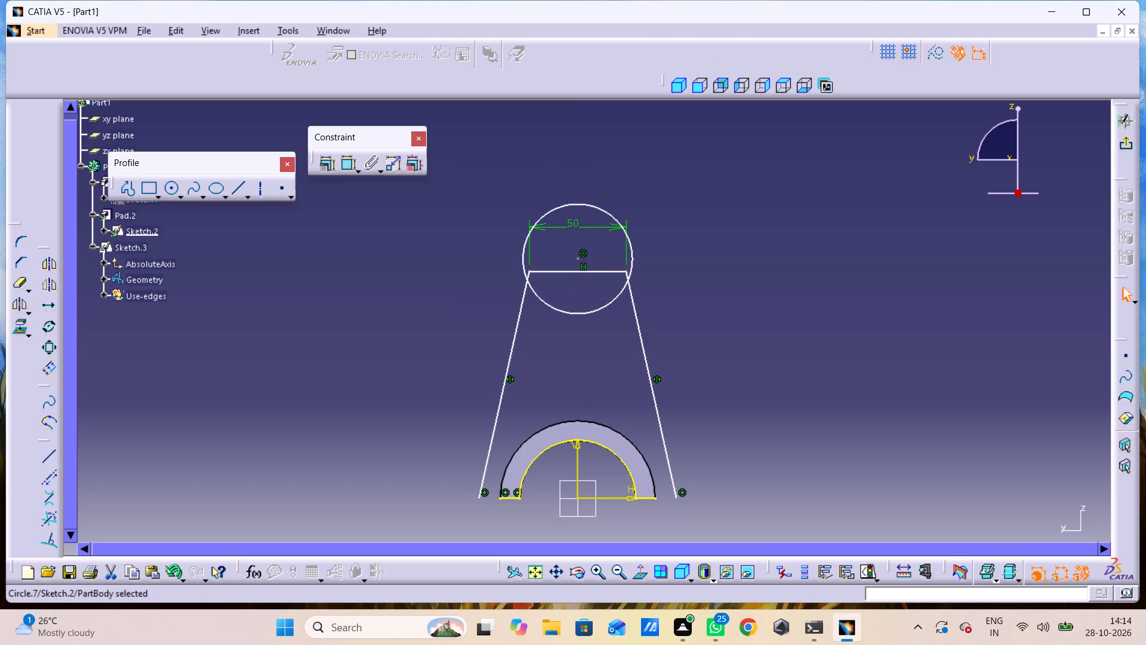
Add a radius dimension to the circle and set it to 15 mm.
double_click(352, 161)
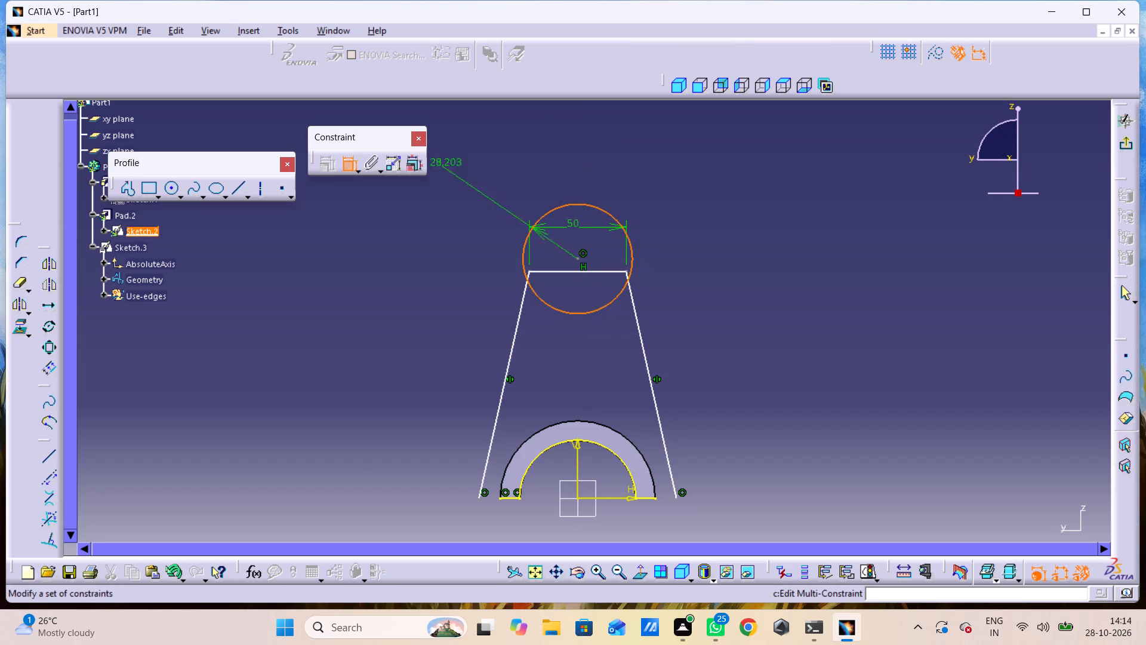
click(710, 255)
double_click(698, 250)
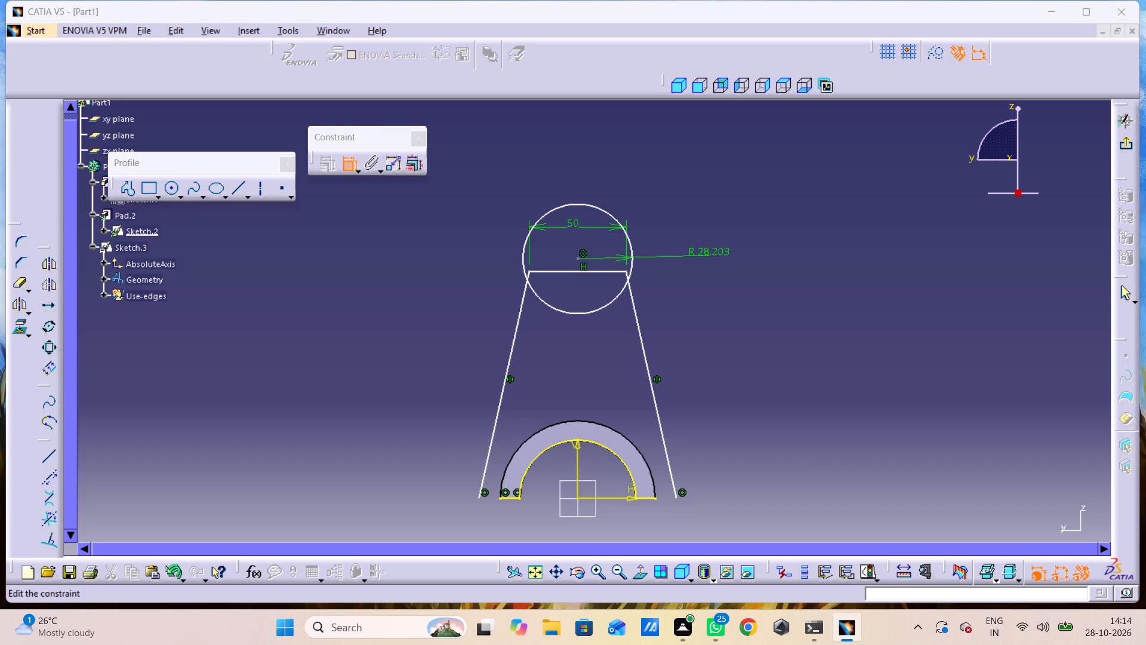
key(2)
key(5)
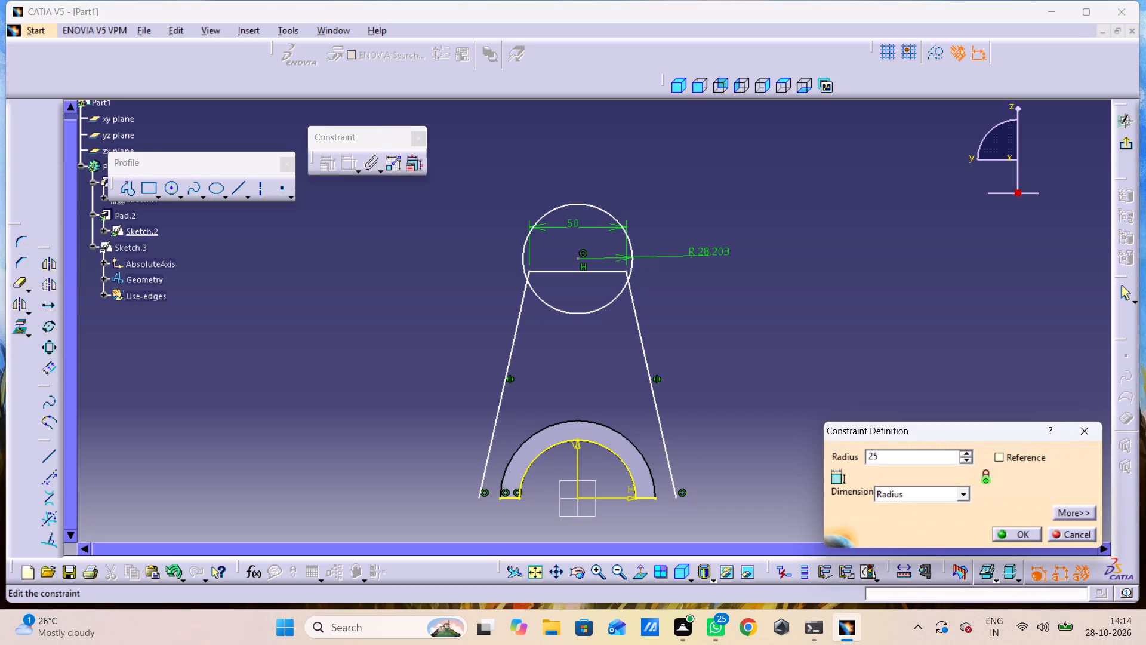
key(BackSpace)
key(BackSpace)
text(15)
key(Return)
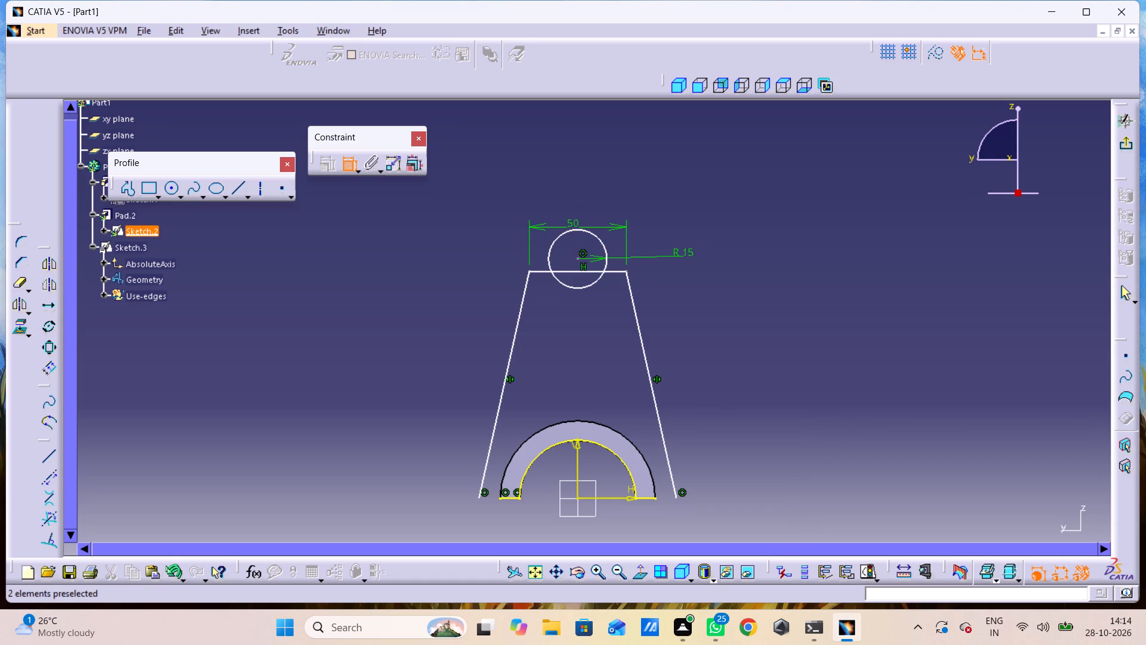
Constrain the circle's centre as coincident with the horizontal top edge.
click(578, 258)
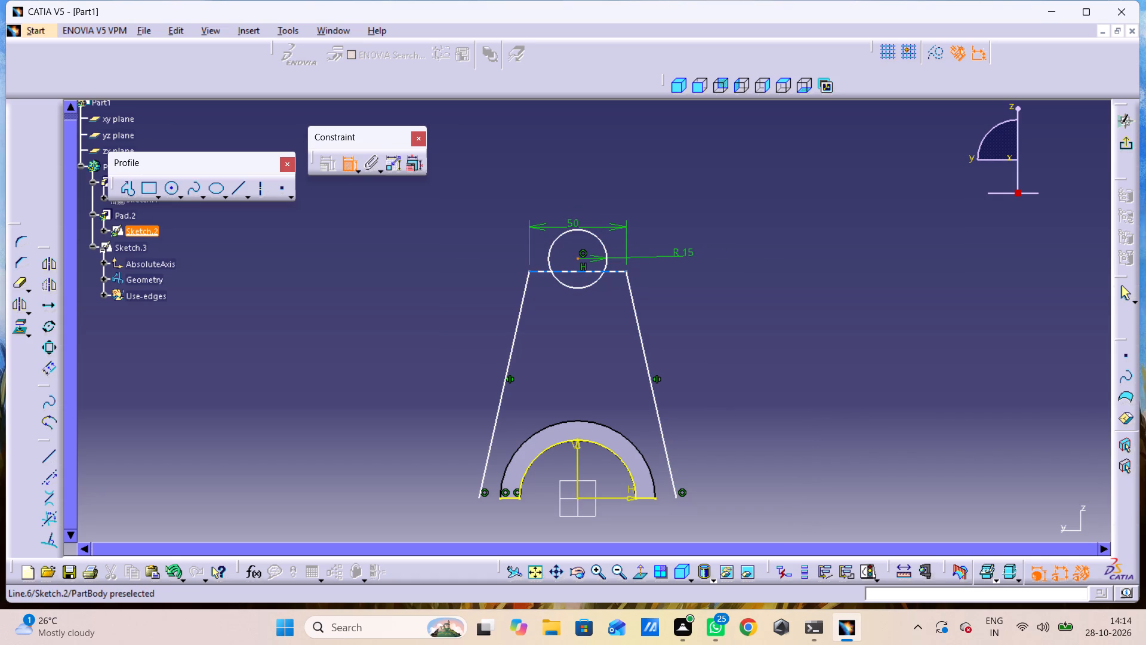
click(581, 269)
right_click(719, 300)
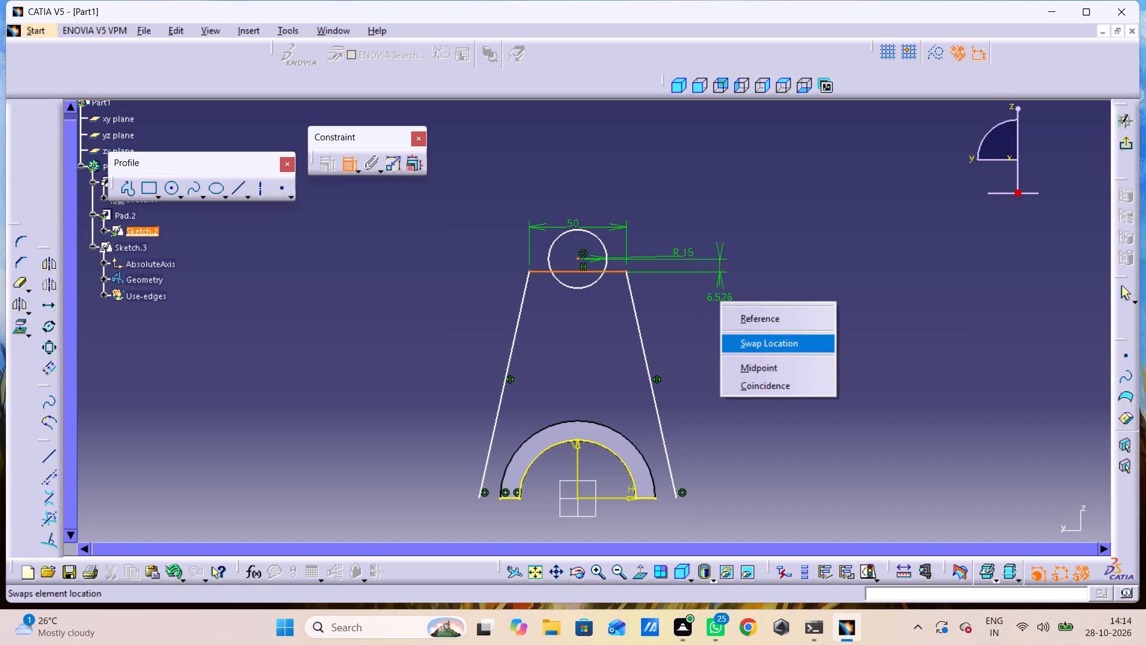
click(743, 379)
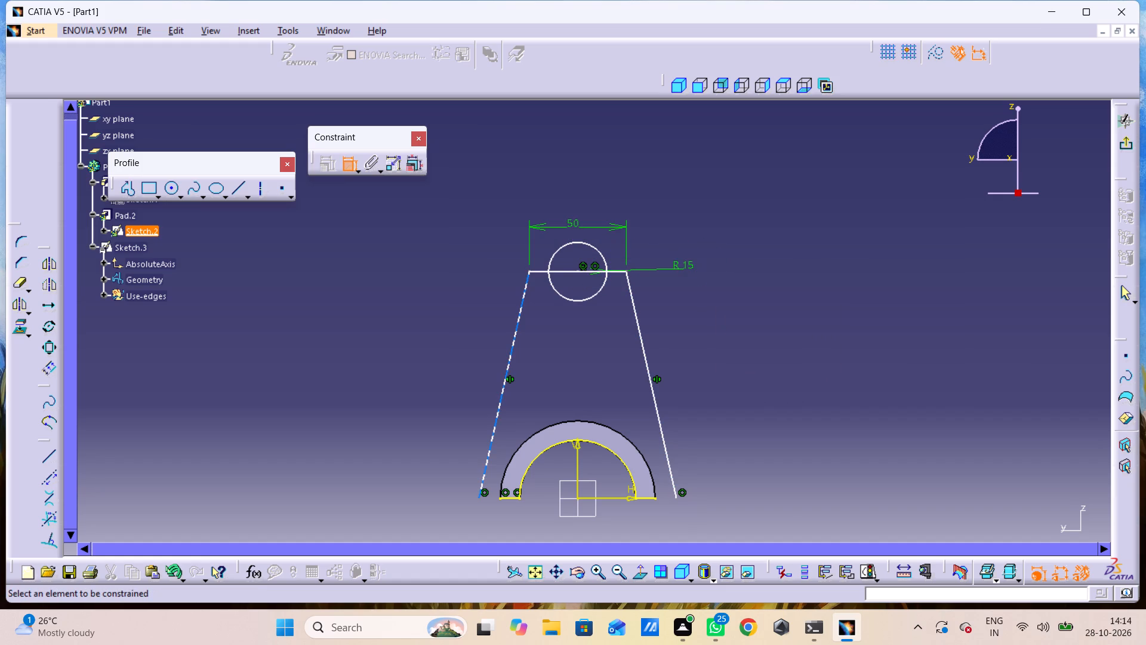
Quick-trim the upper half of the circle and the top-edge segment inside it, converting the edge's length constraint into a distance.
double_click(25, 284)
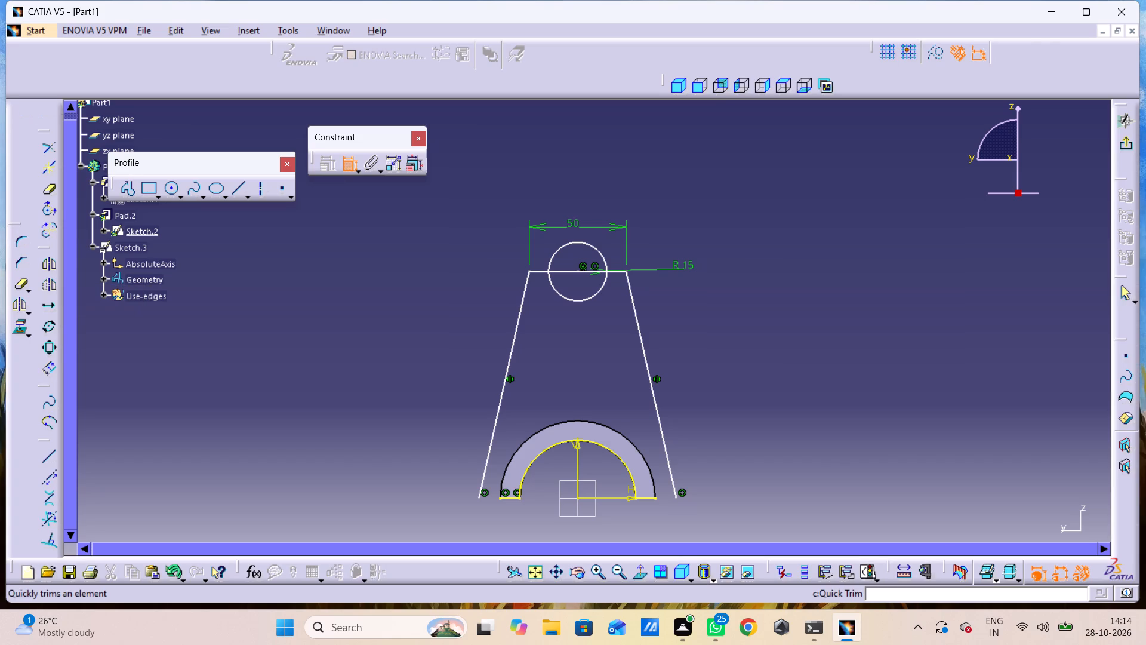
double_click(18, 284)
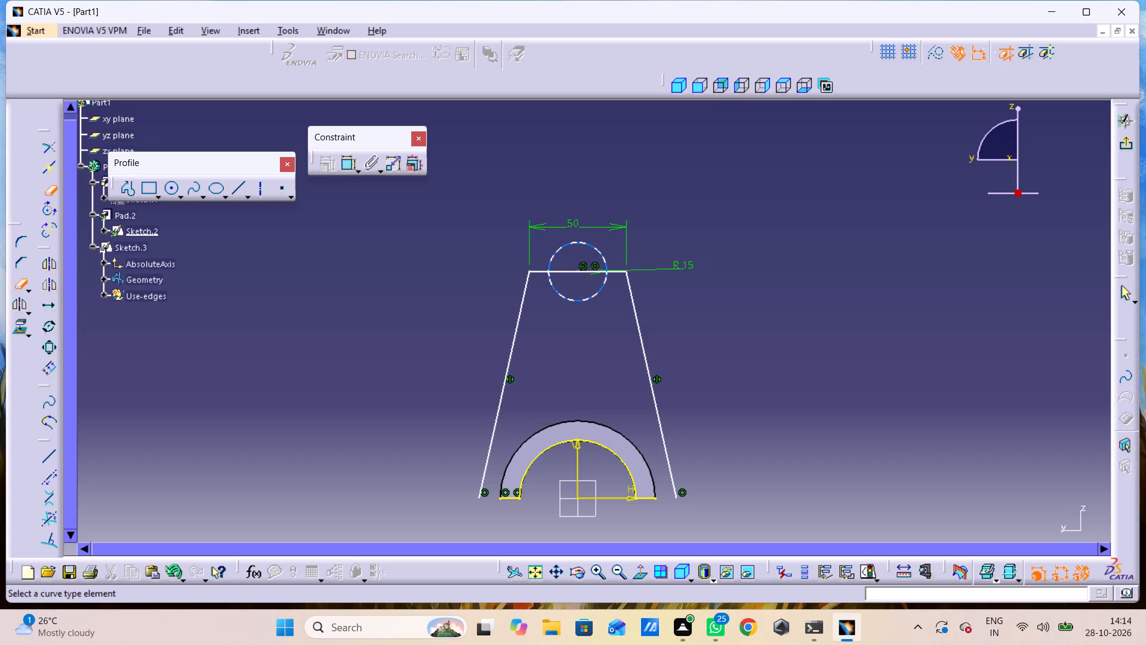
click(558, 245)
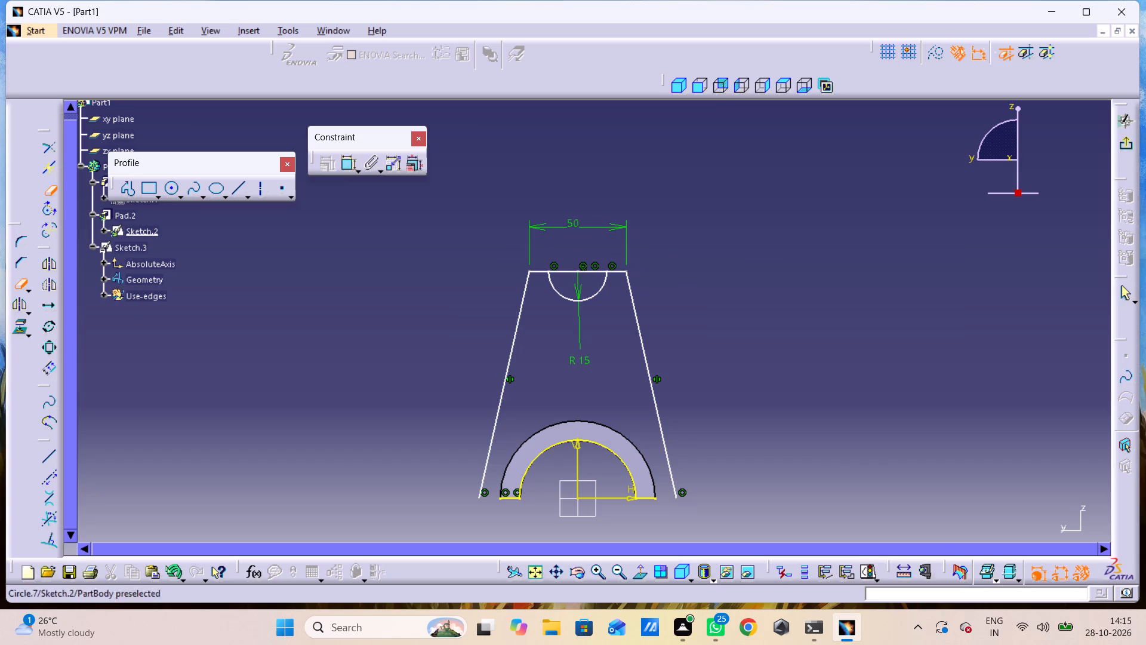
click(567, 272)
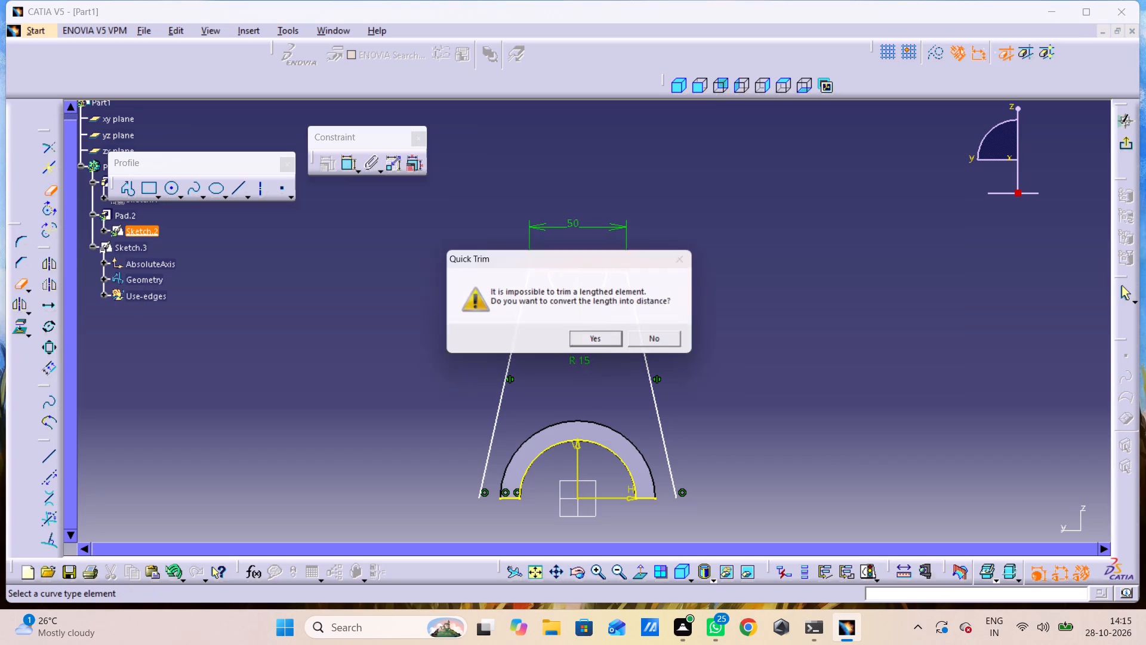
click(601, 338)
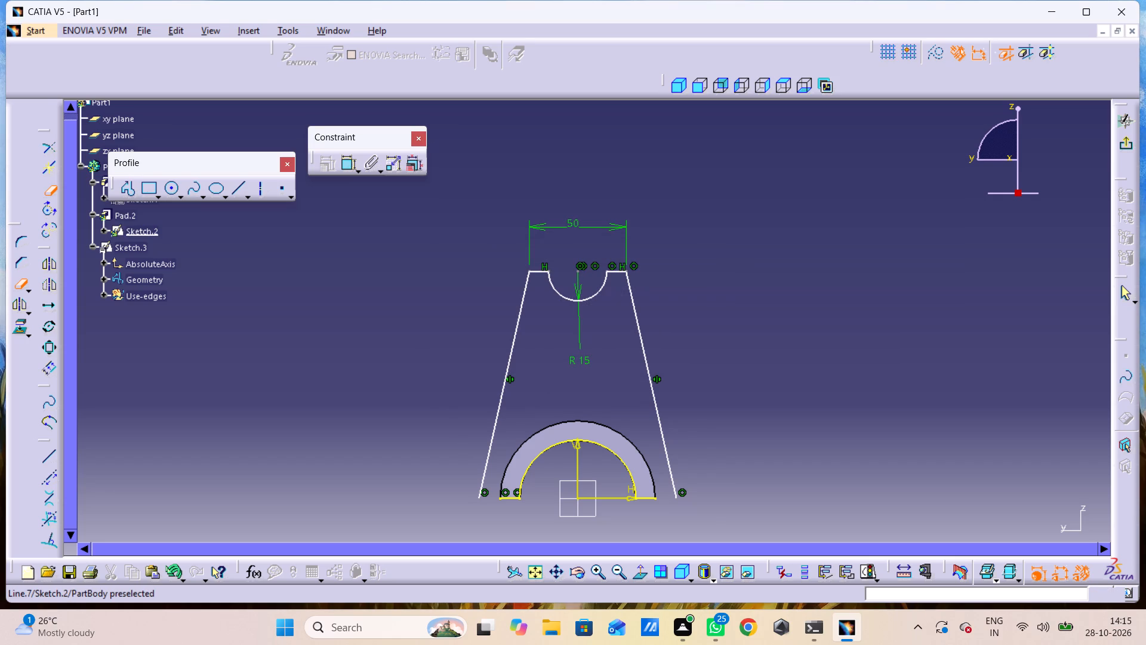
click(720, 344)
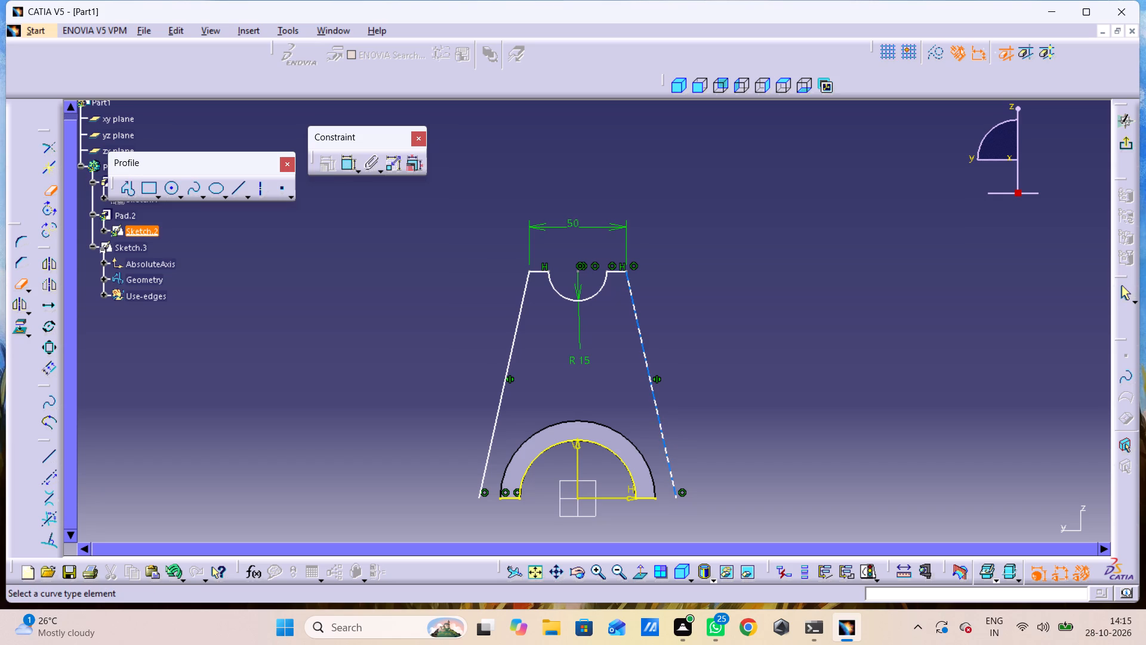
click(421, 222)
click(421, 222)
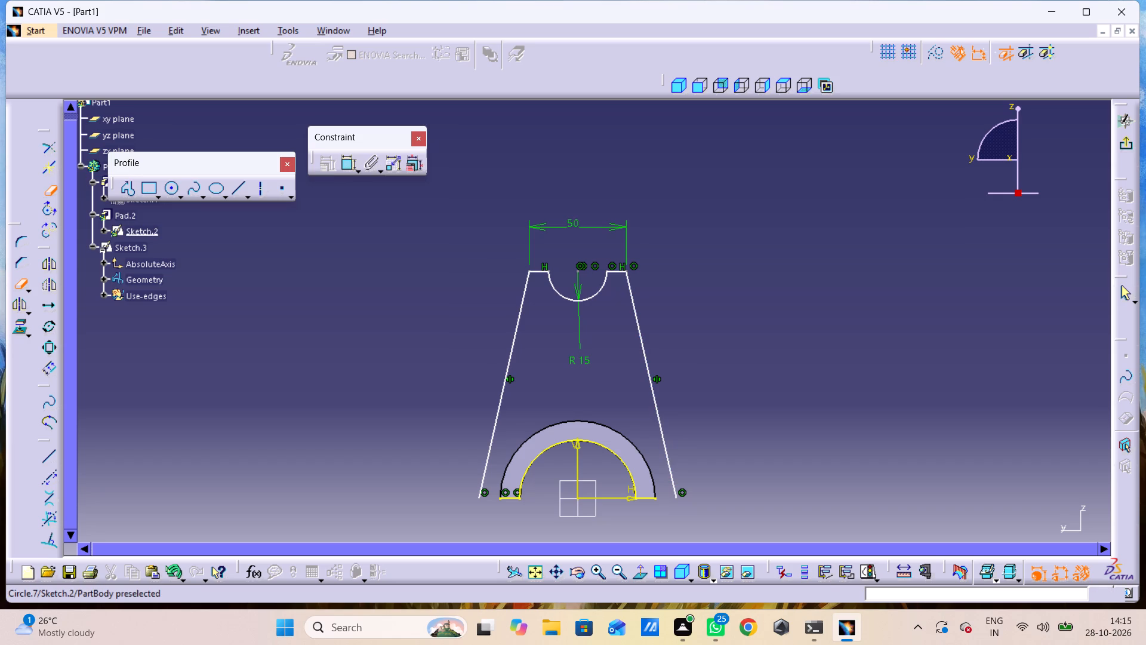
Constrain the lower end of the sloped line on the positive H side as coincident with the arch's outer bottom corner.
double_click(349, 161)
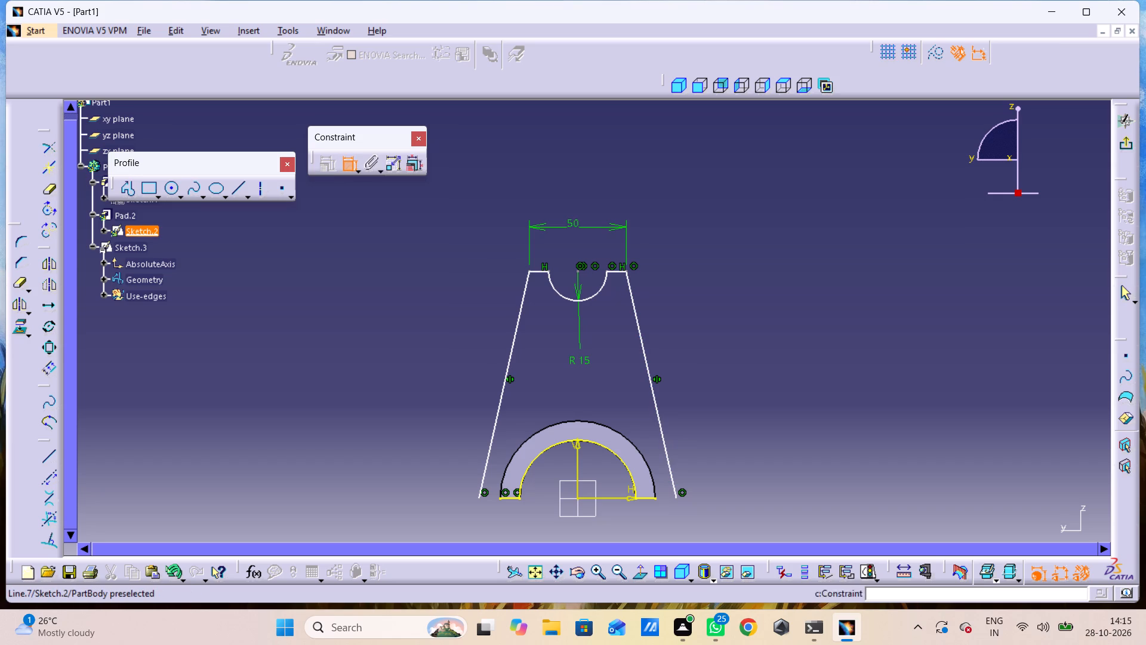
click(674, 497)
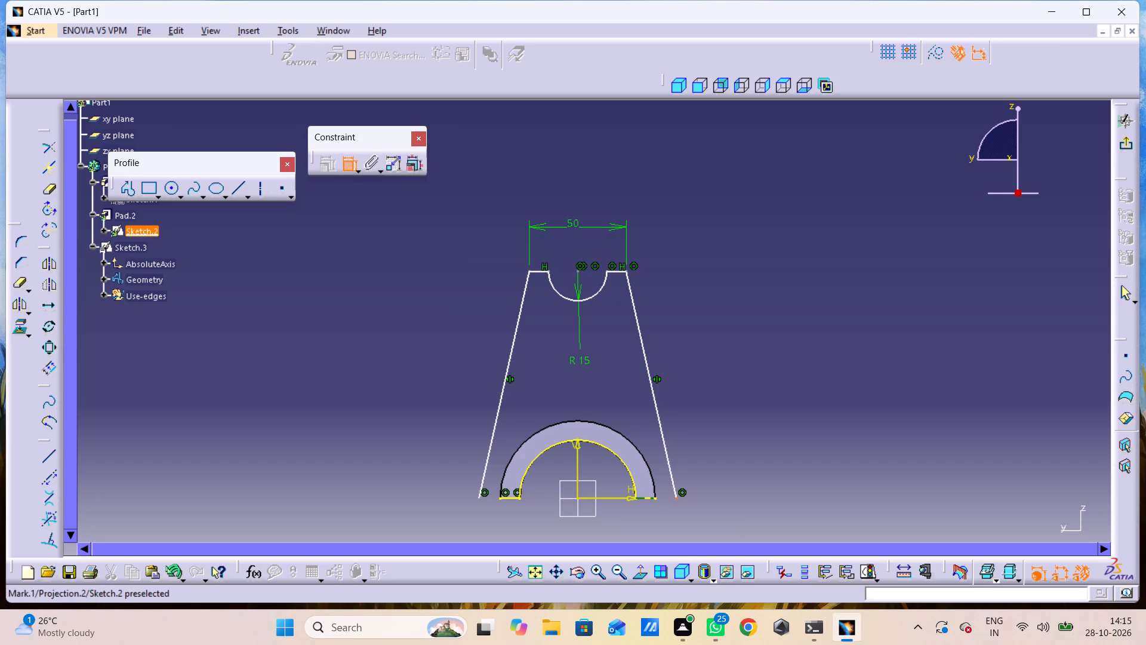
middle_drag(657, 440, 656, 404)
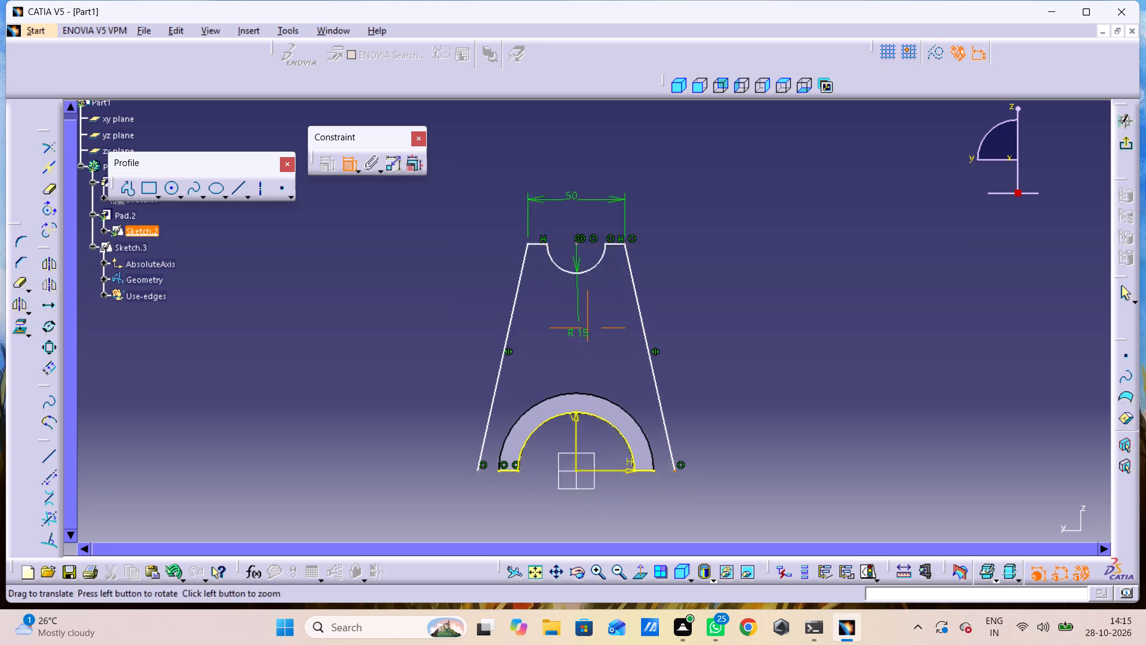
middle_drag(656, 404, 658, 323)
middle_drag(673, 426, 674, 418)
right_click(674, 426)
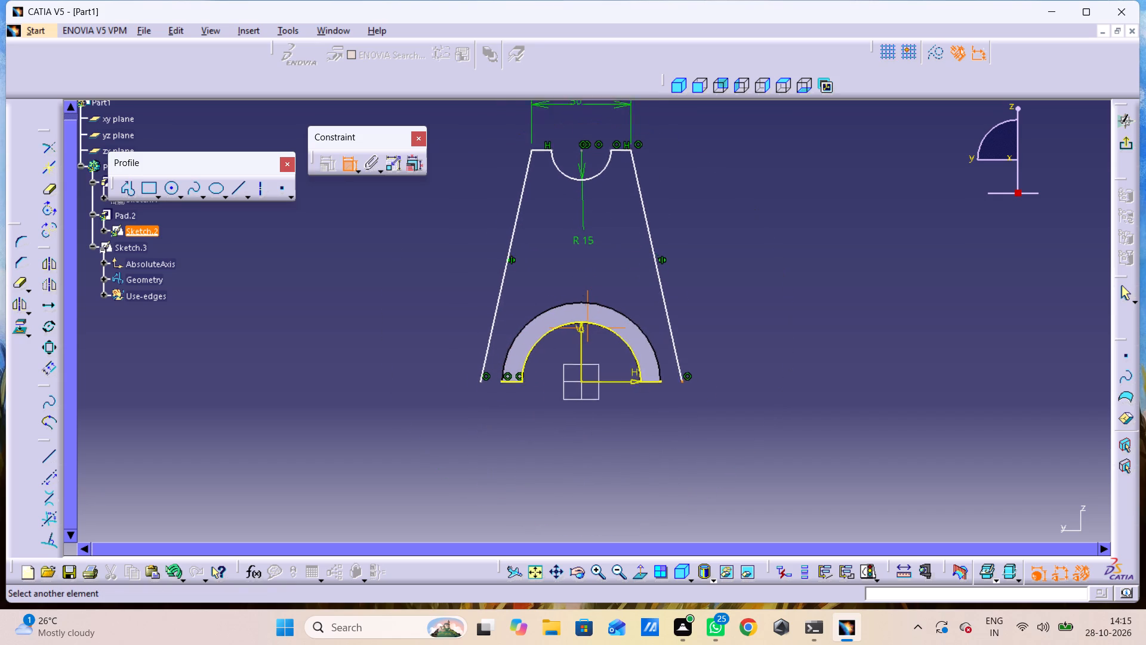
middle_drag(674, 418, 653, 287)
middle_drag(680, 459, 626, 397)
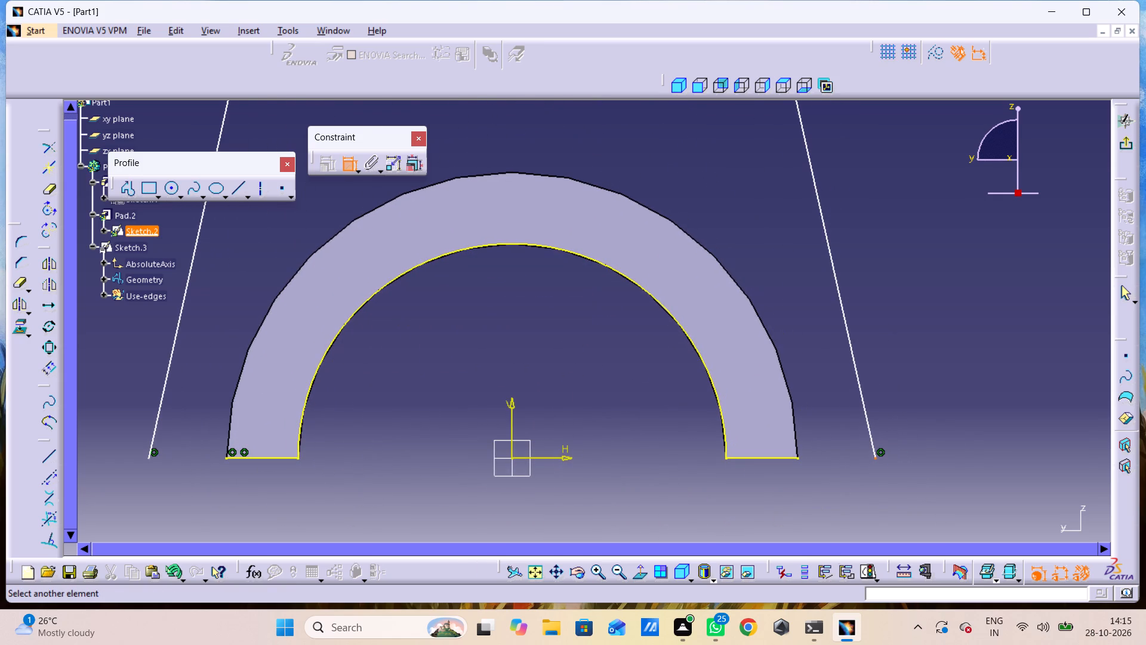
click(797, 460)
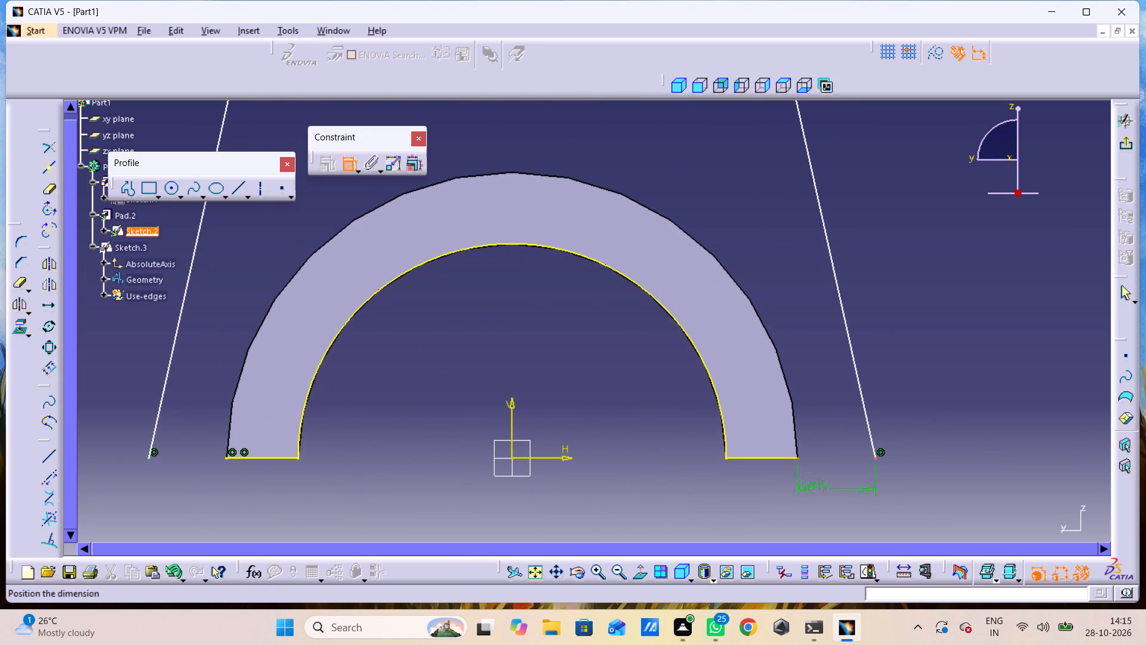
right_click(831, 440)
click(871, 379)
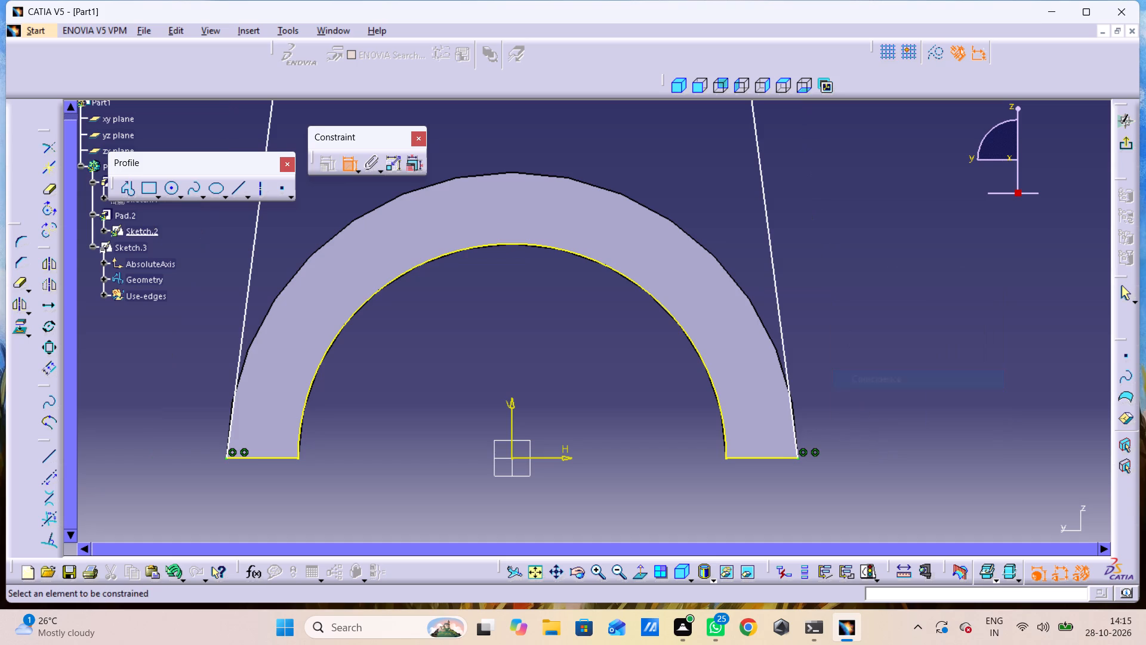
Dimension the vertical distance from the sketch origin to the top edge and set it to 100 mm.
scroll(663, 419, down, 1)
middle_drag(663, 419, 817, 427)
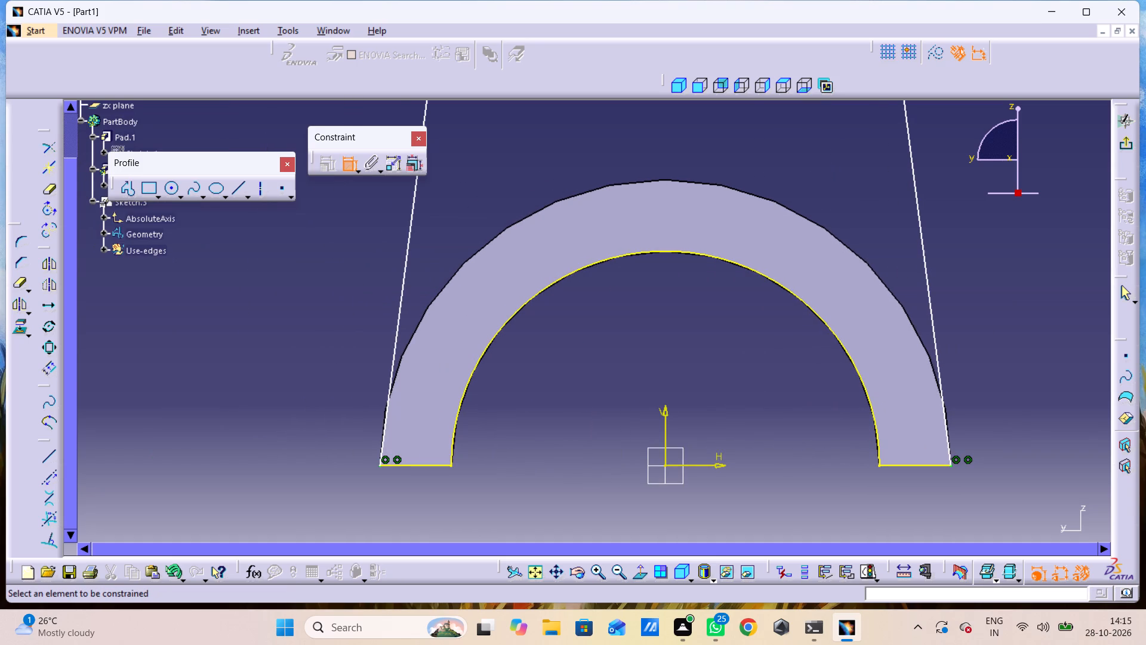
middle_click(550, 450)
scroll(554, 450, up, 1)
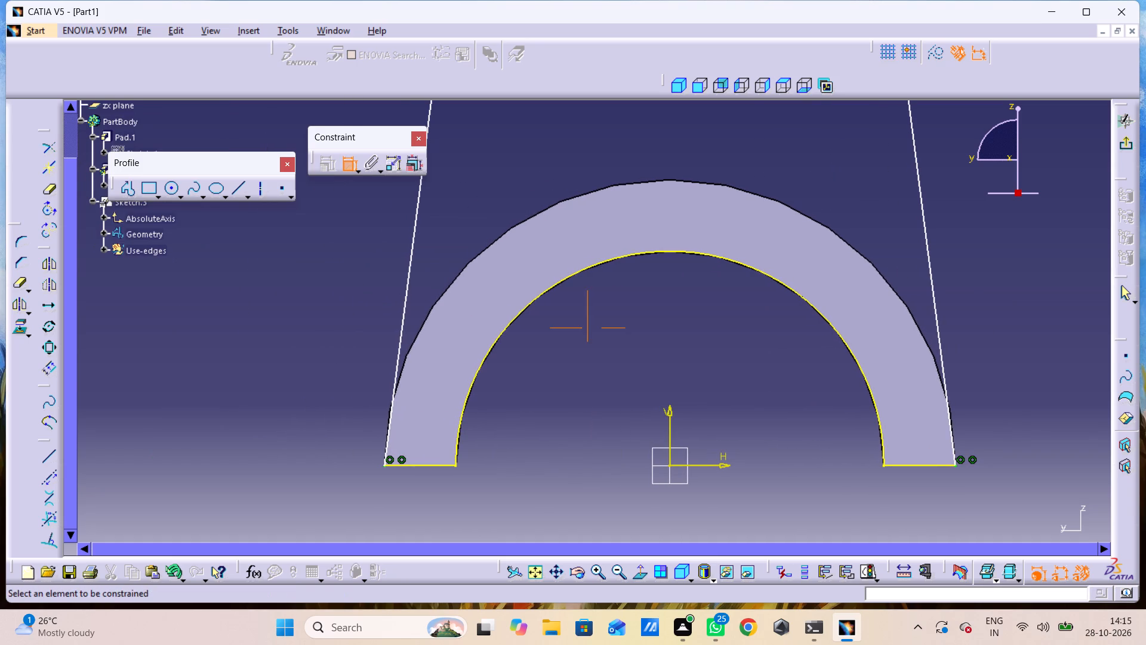
click(671, 464)
middle_drag(636, 352, 637, 406)
scroll(636, 352, down, 1)
right_click(636, 352)
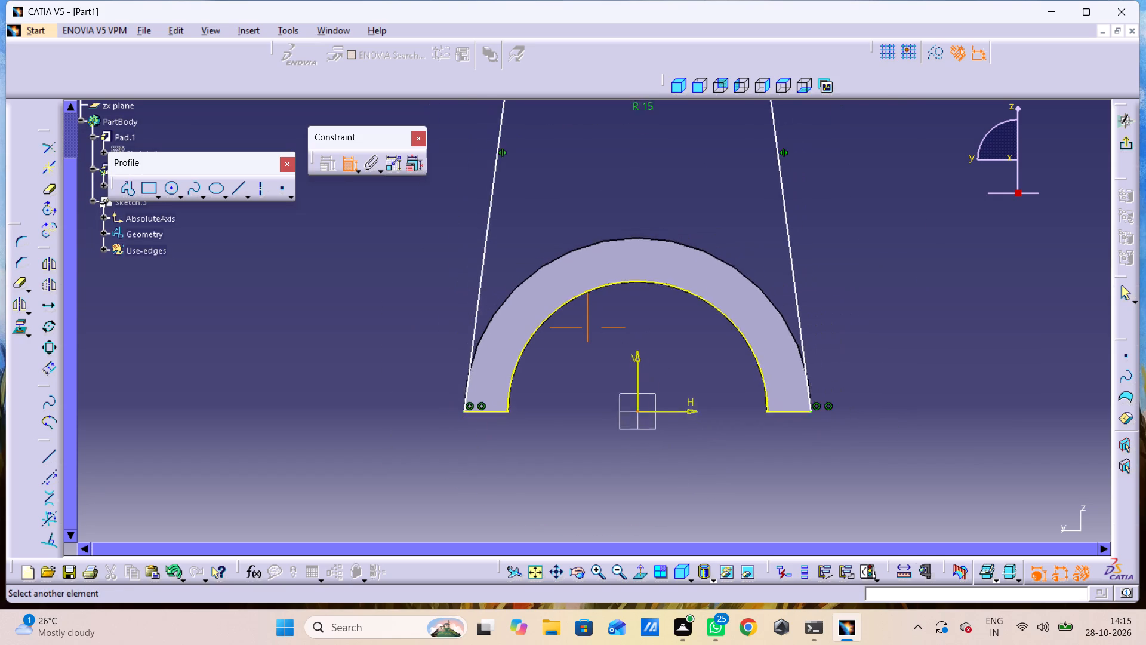
middle_drag(637, 406, 637, 431)
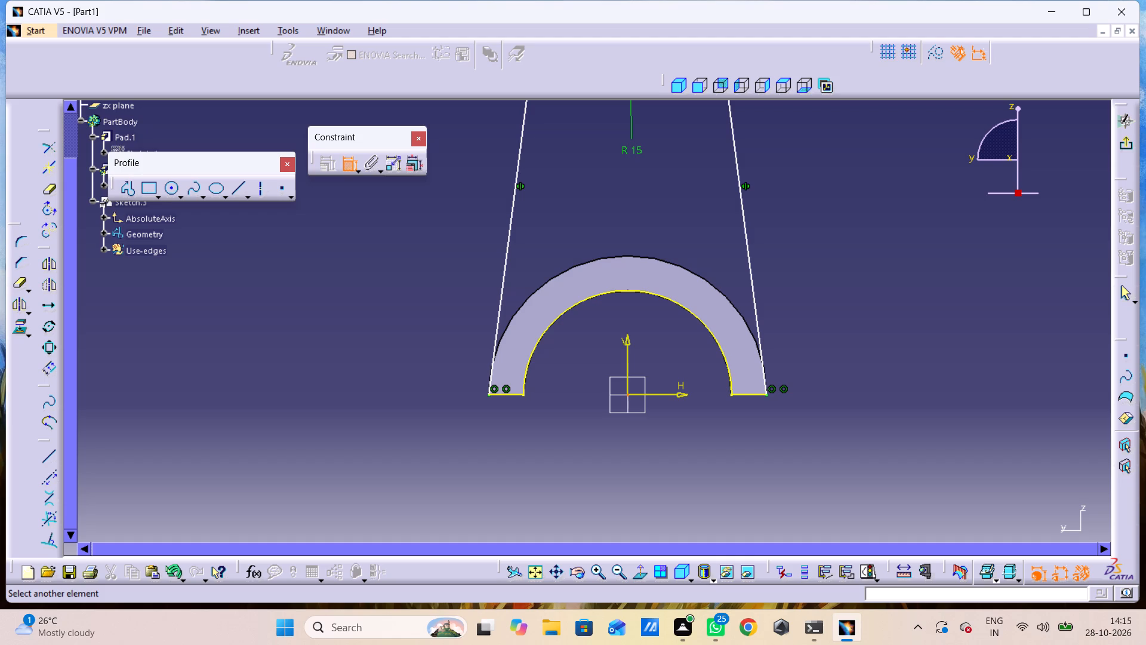
middle_drag(618, 173, 618, 427)
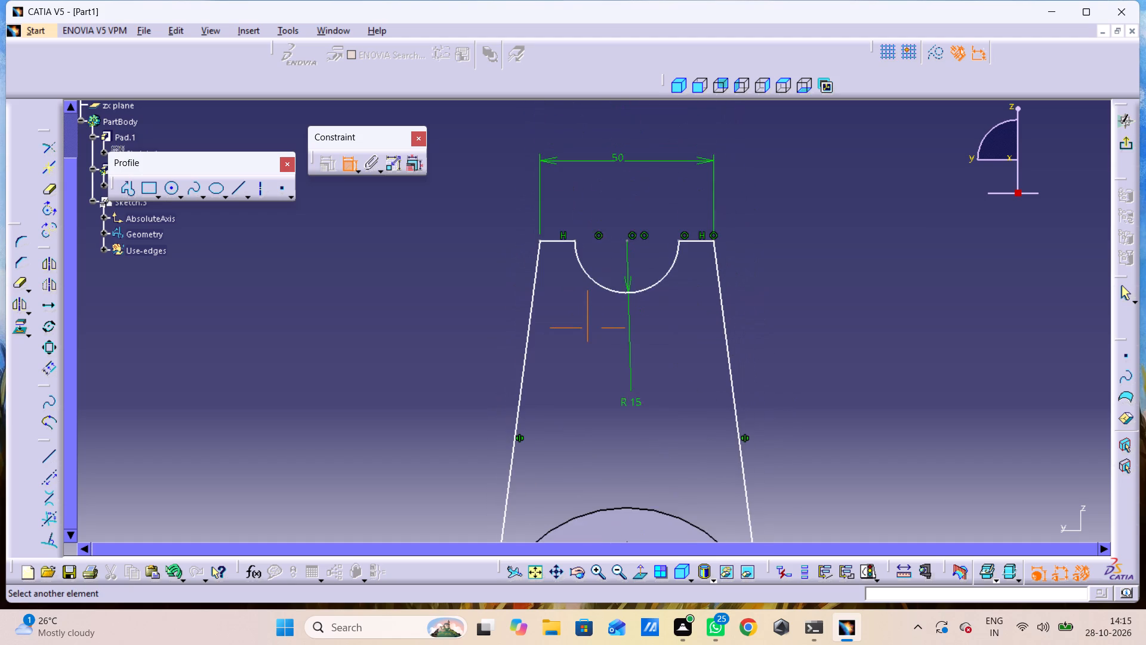
middle_drag(618, 427, 618, 429)
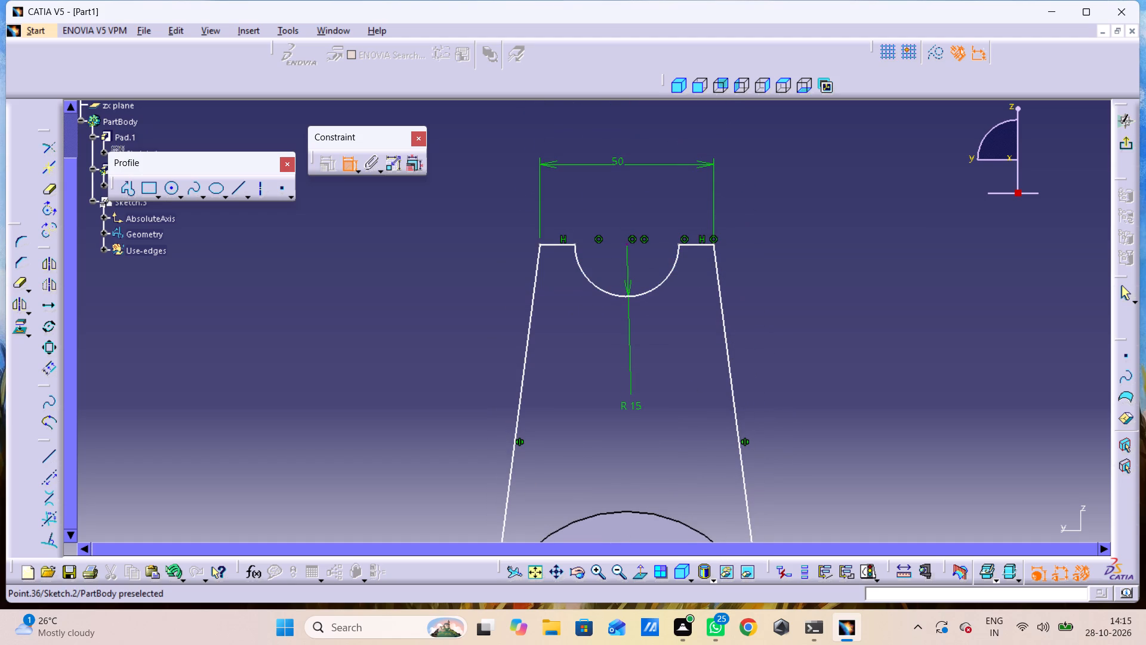
click(568, 244)
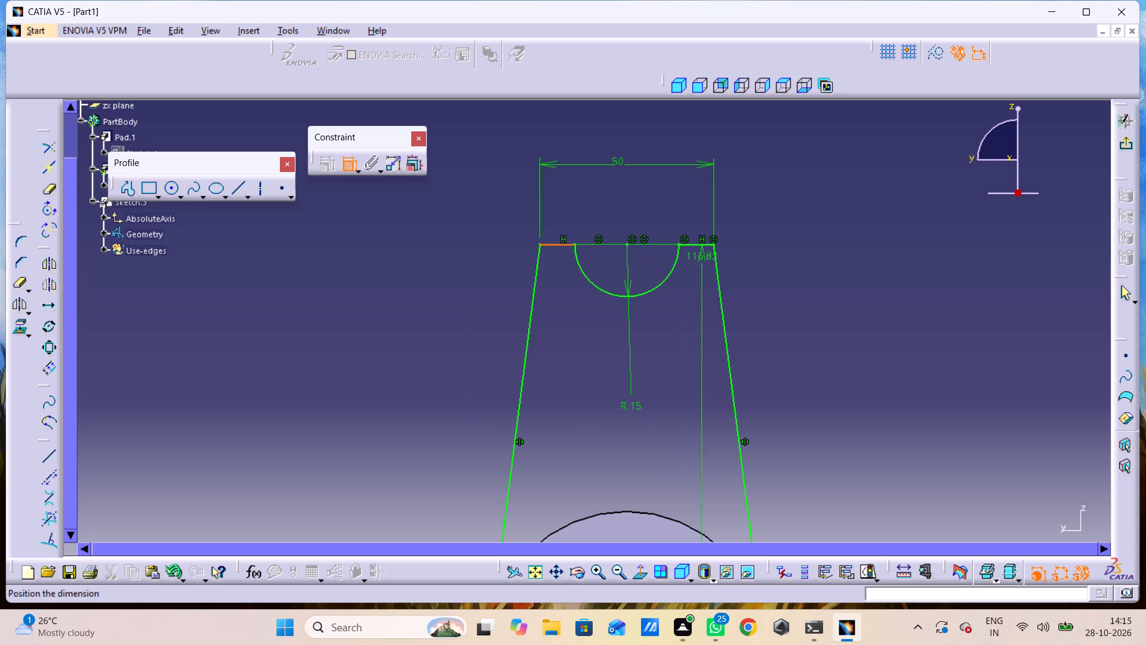
click(867, 392)
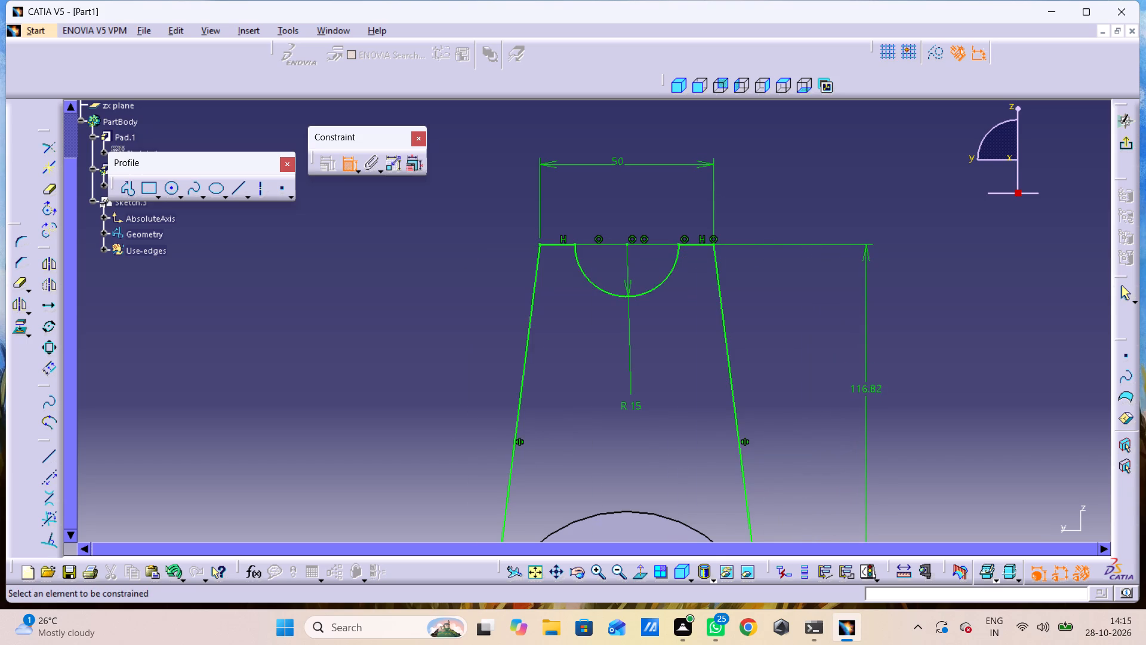
triple_click(861, 386)
text(10)
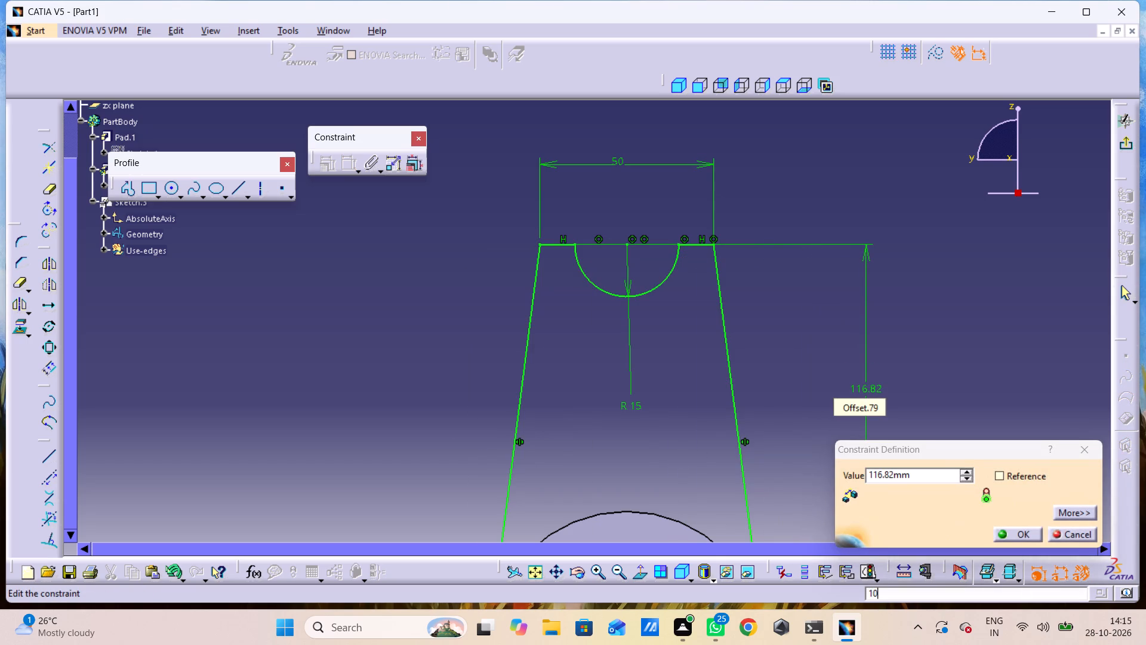
drag(925, 479, 880, 492)
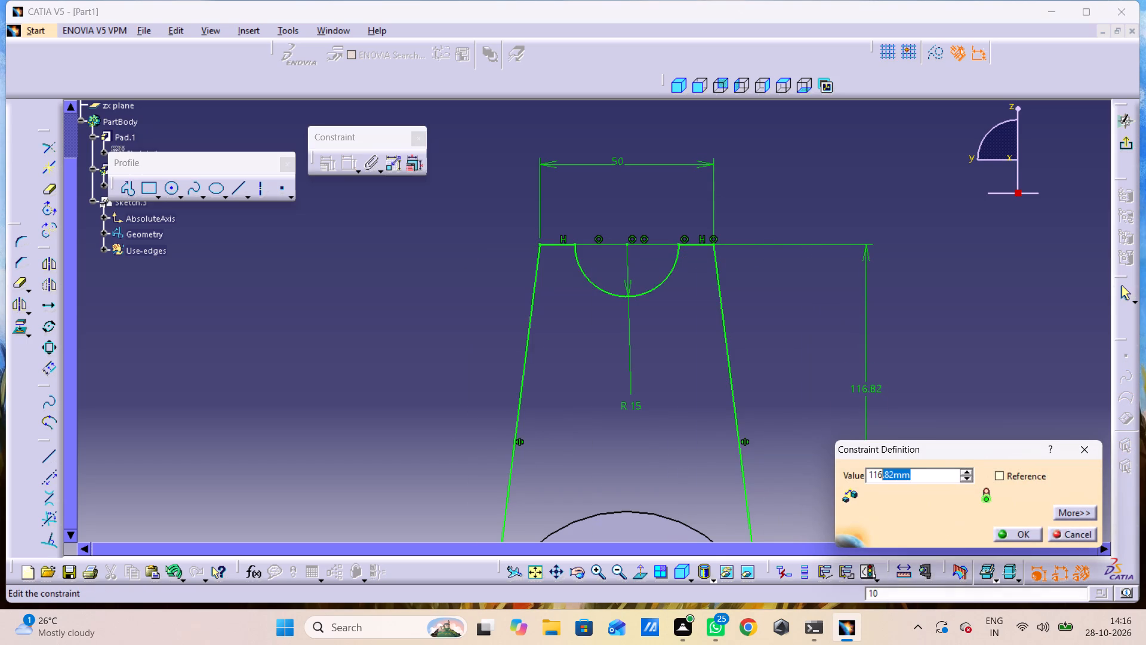
drag(880, 492, 877, 493)
drag(932, 468, 878, 492)
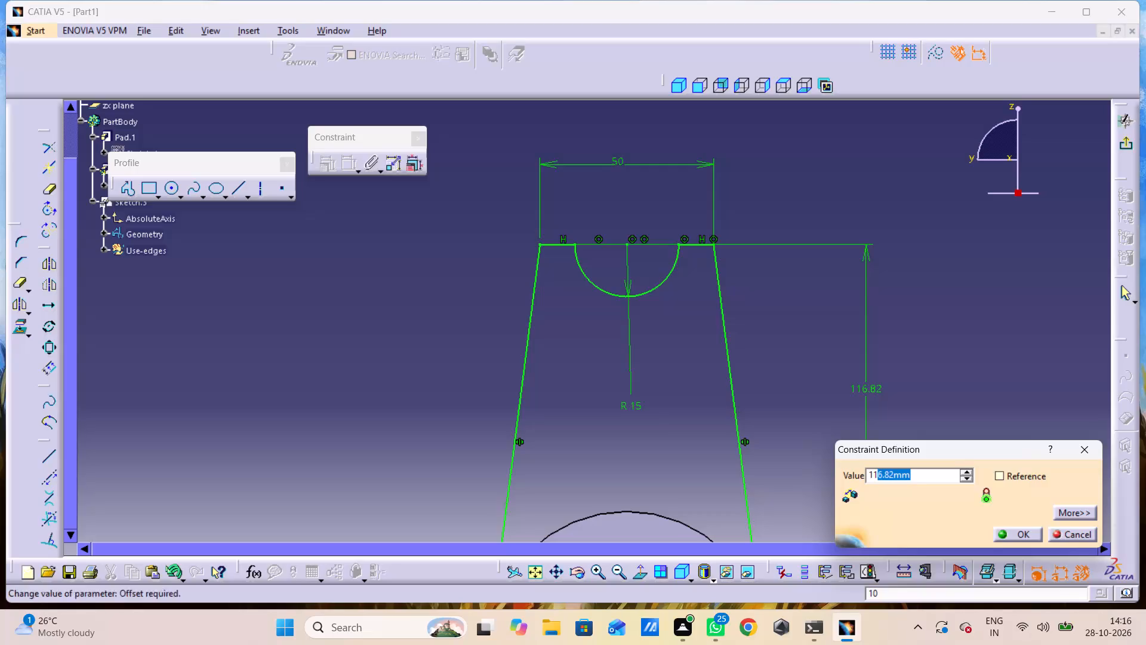
key(BackSpace)
key(BackSpace)
key(BackSpace)
key(1)
text(00)
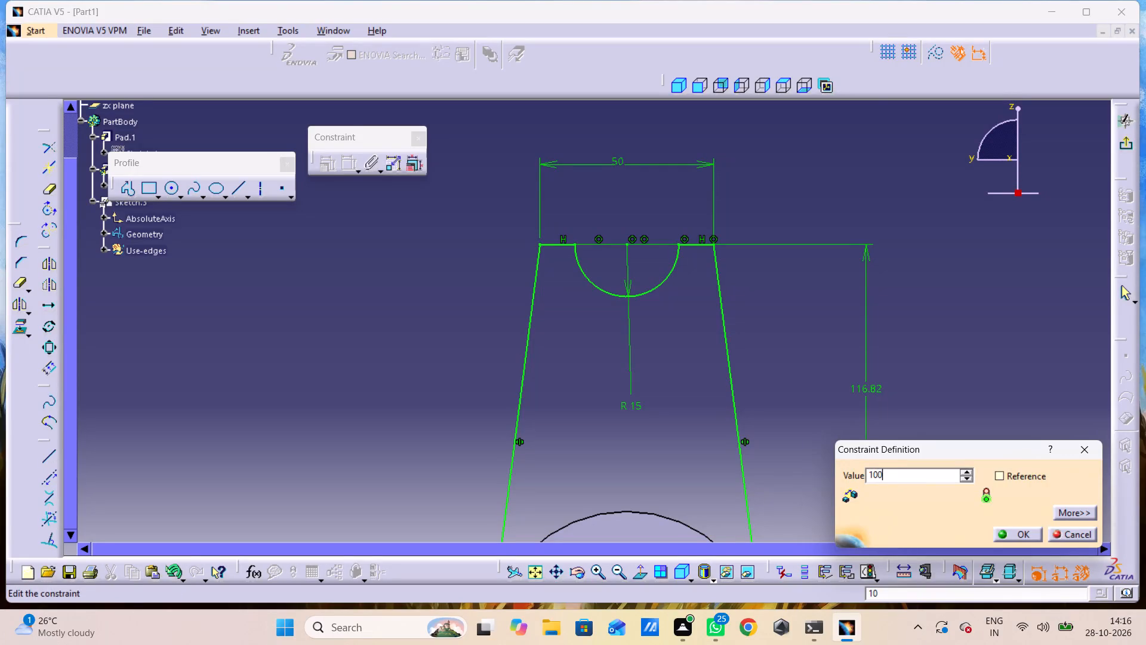
key(Return)
Exit the sketch and set the length of the second pad to 10 mm.
middle_click(815, 376)
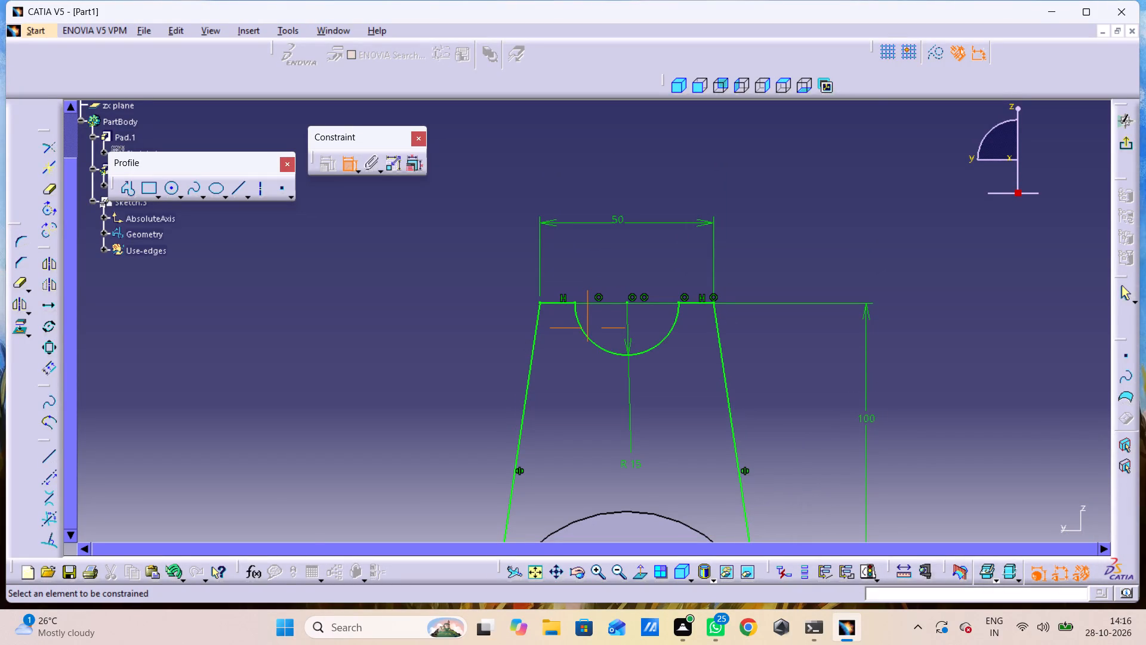
middle_drag(815, 376, 819, 423)
right_click(815, 376)
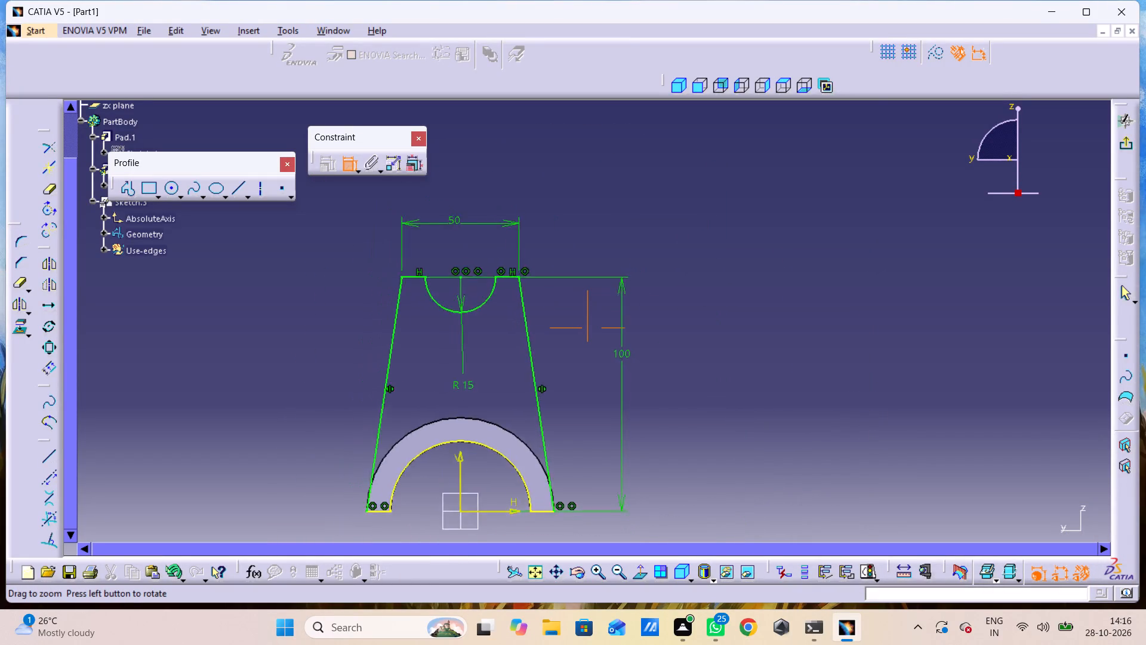
middle_drag(819, 423, 822, 452)
scroll(763, 435, down, 1)
middle_drag(763, 435, 777, 386)
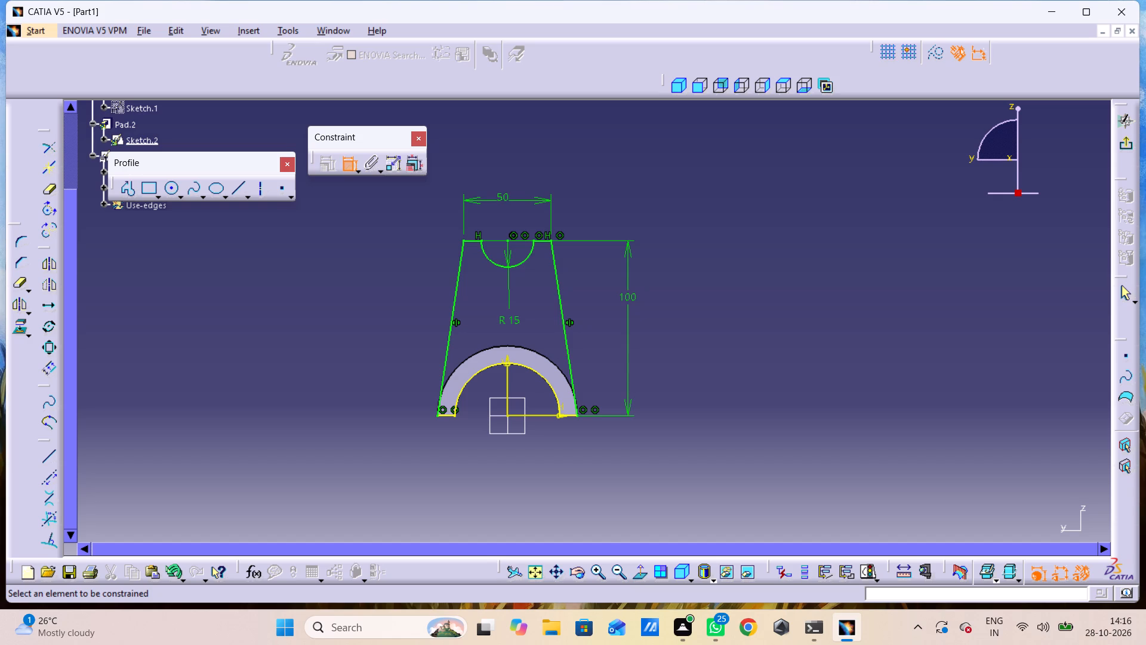
click(1127, 142)
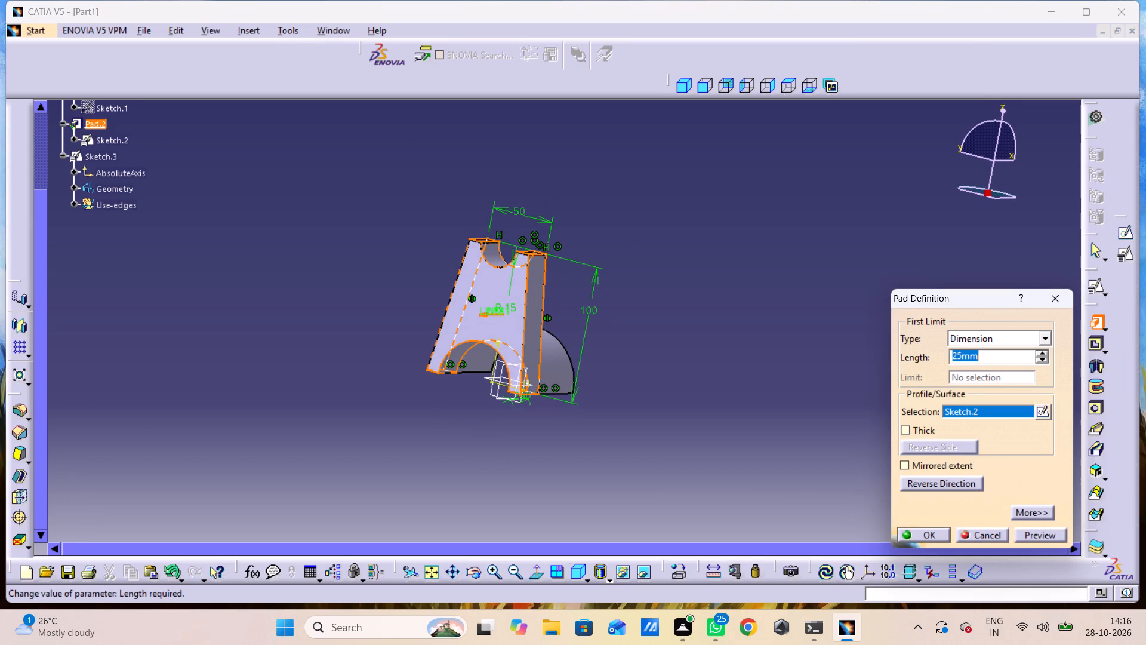
key(BackSpace)
text(10)
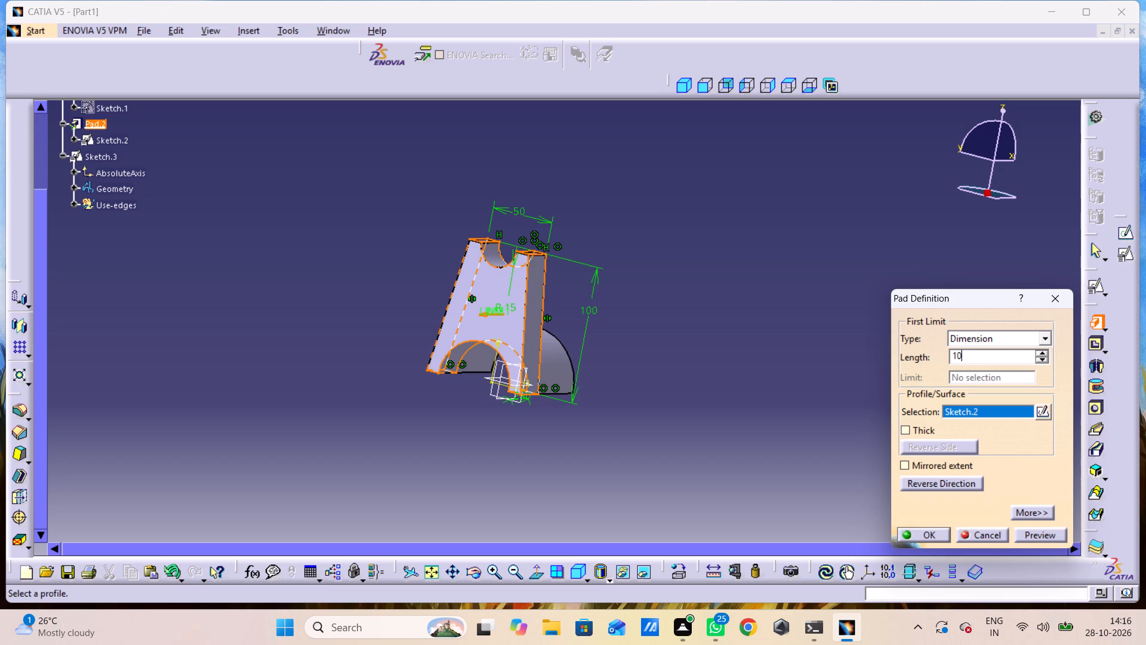
click(932, 536)
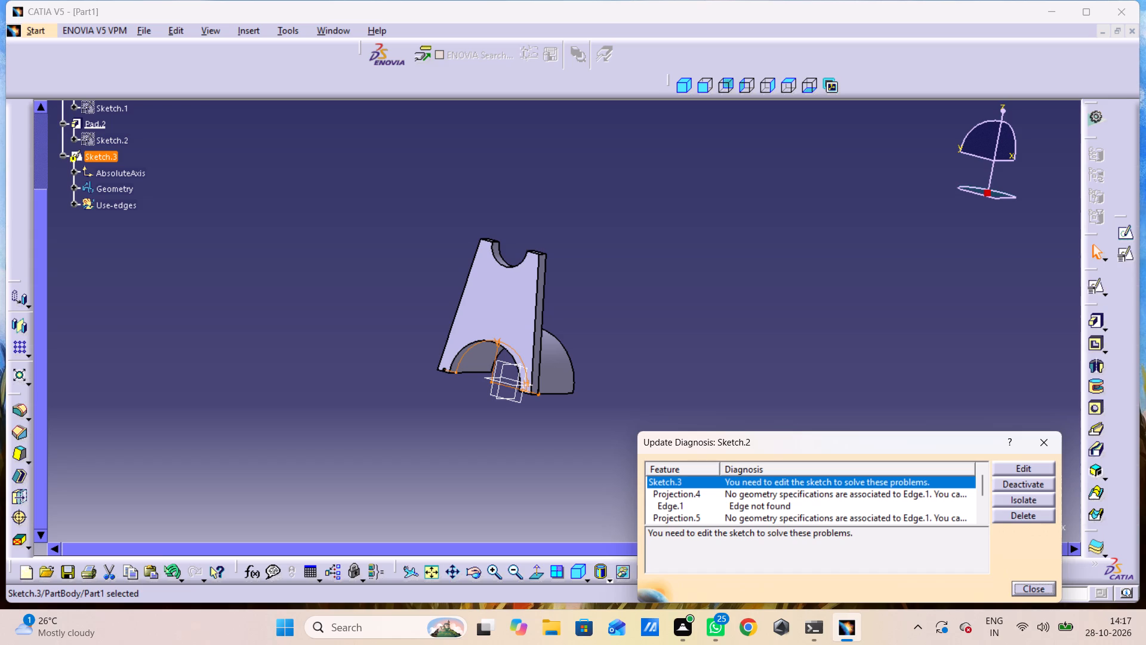
Delete the broken Sketch.3 from the update diagnosis, keeping its exclusive parents.
click(1030, 517)
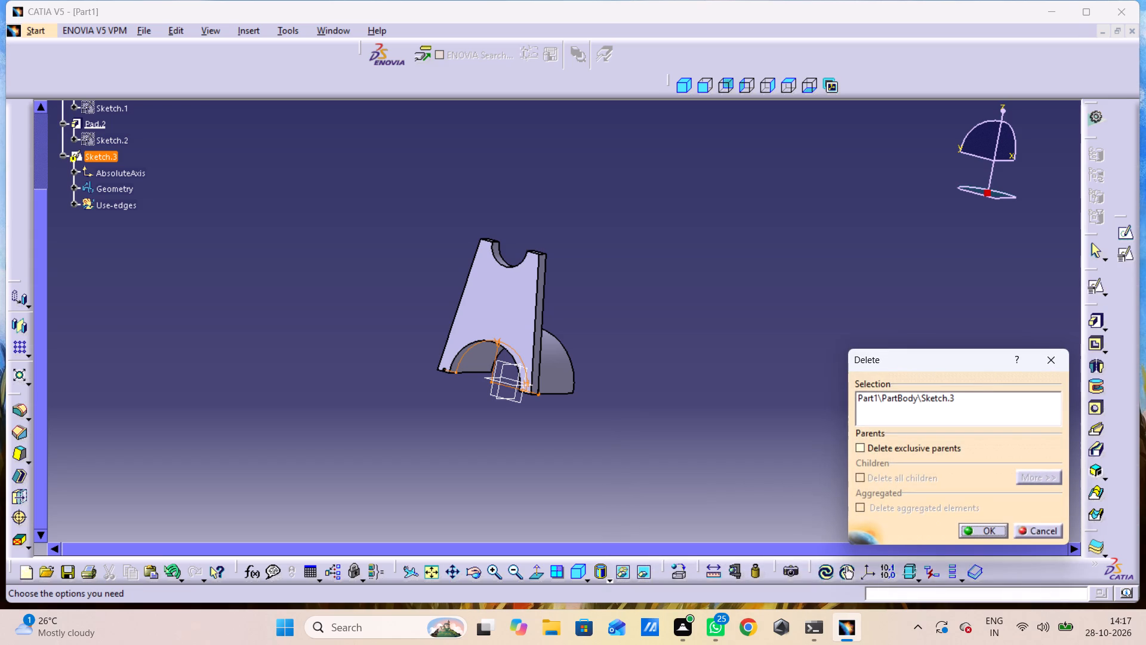
click(993, 529)
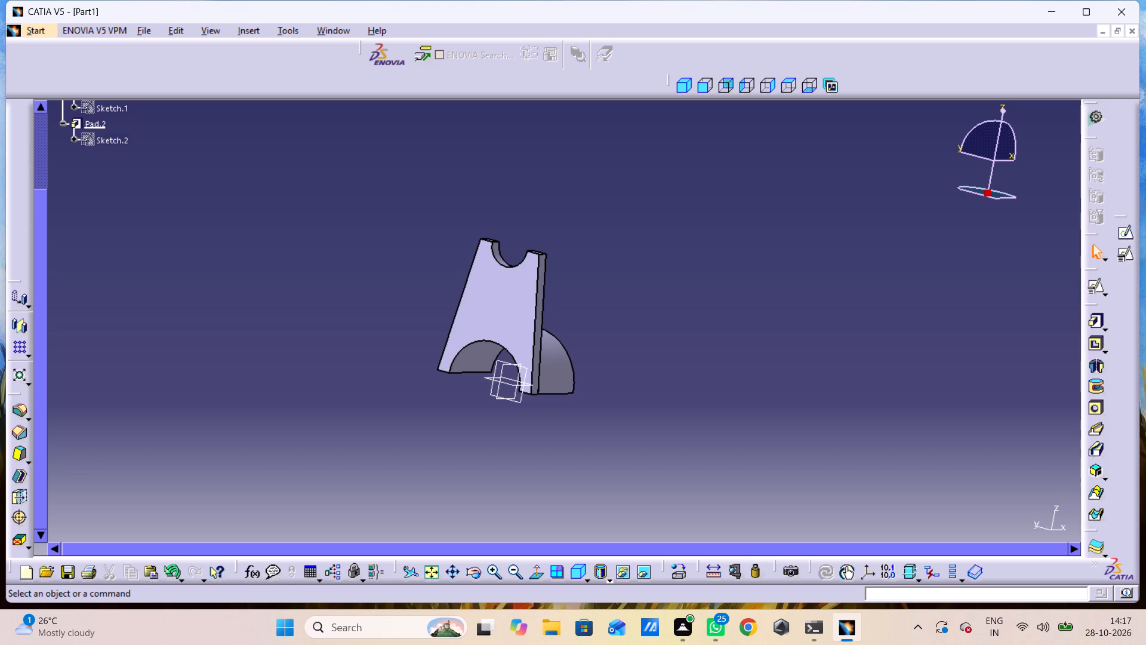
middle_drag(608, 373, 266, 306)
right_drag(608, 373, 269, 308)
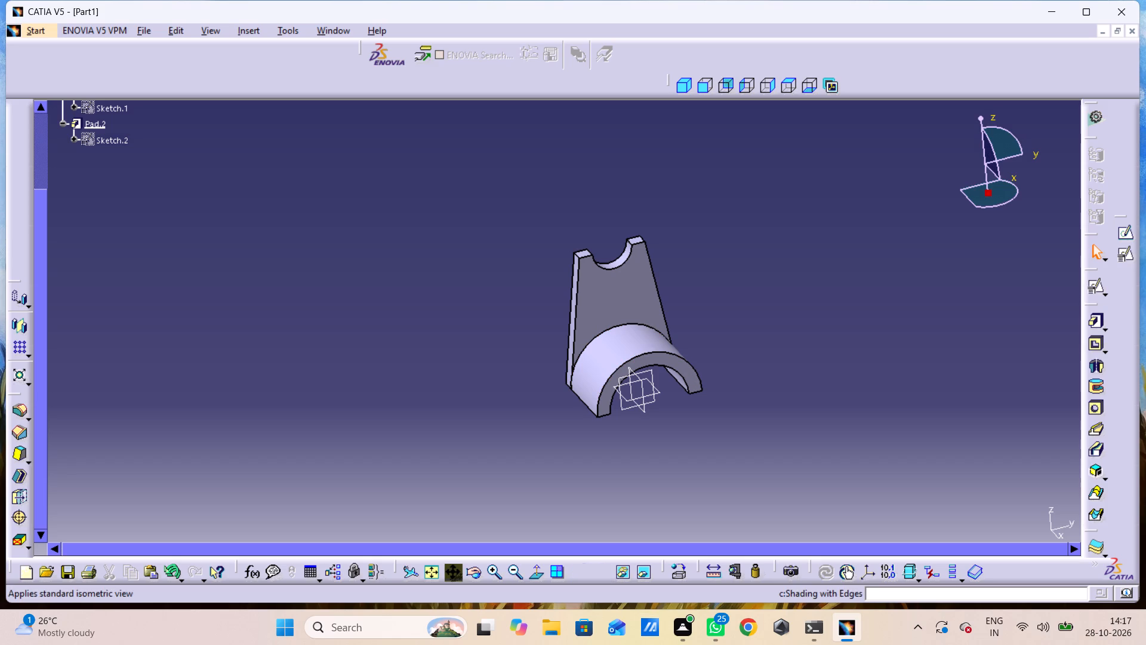
Open a positioned sketch on the tapered plate's flat face on the arch side, with implicit origin and orientation.
click(580, 566)
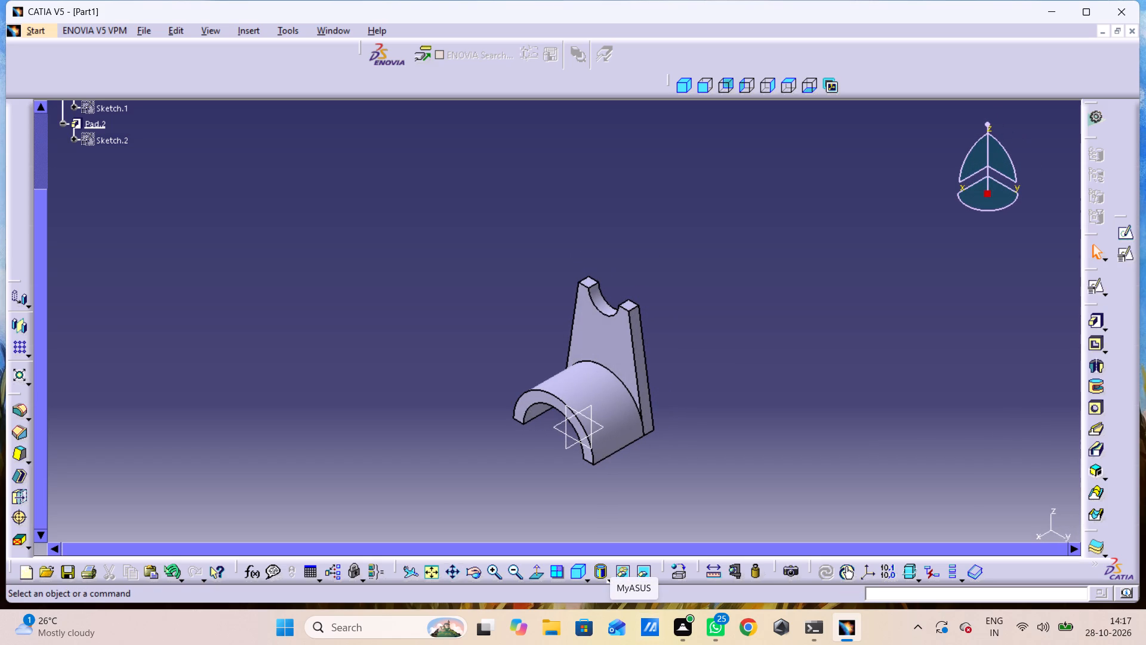
middle_drag(627, 480, 622, 406)
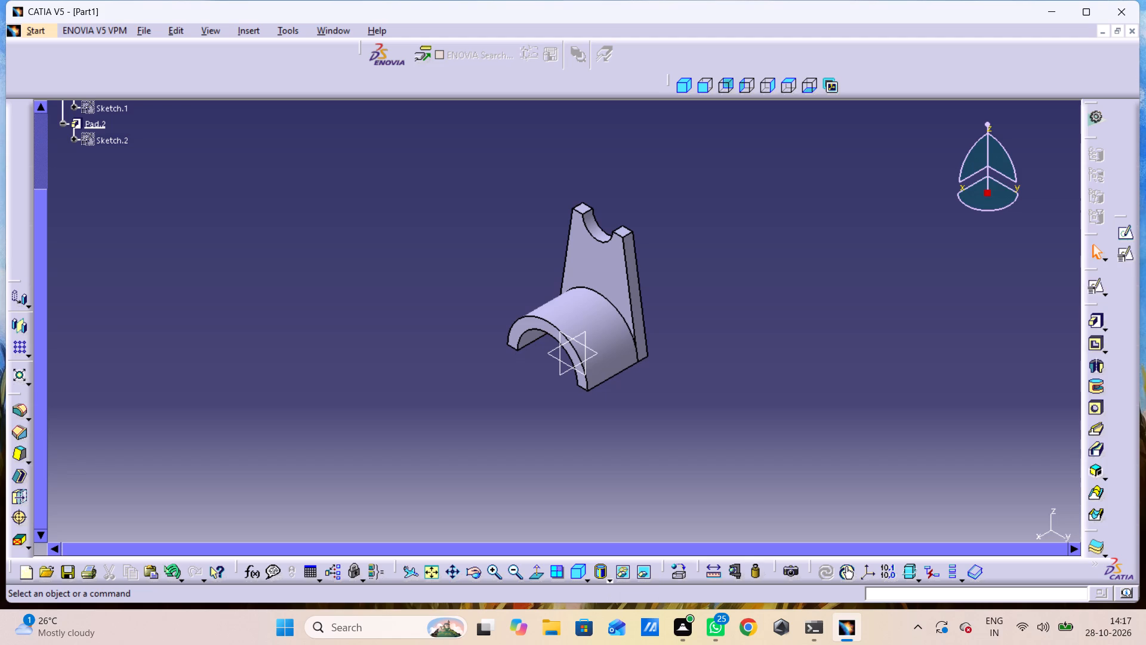
click(617, 263)
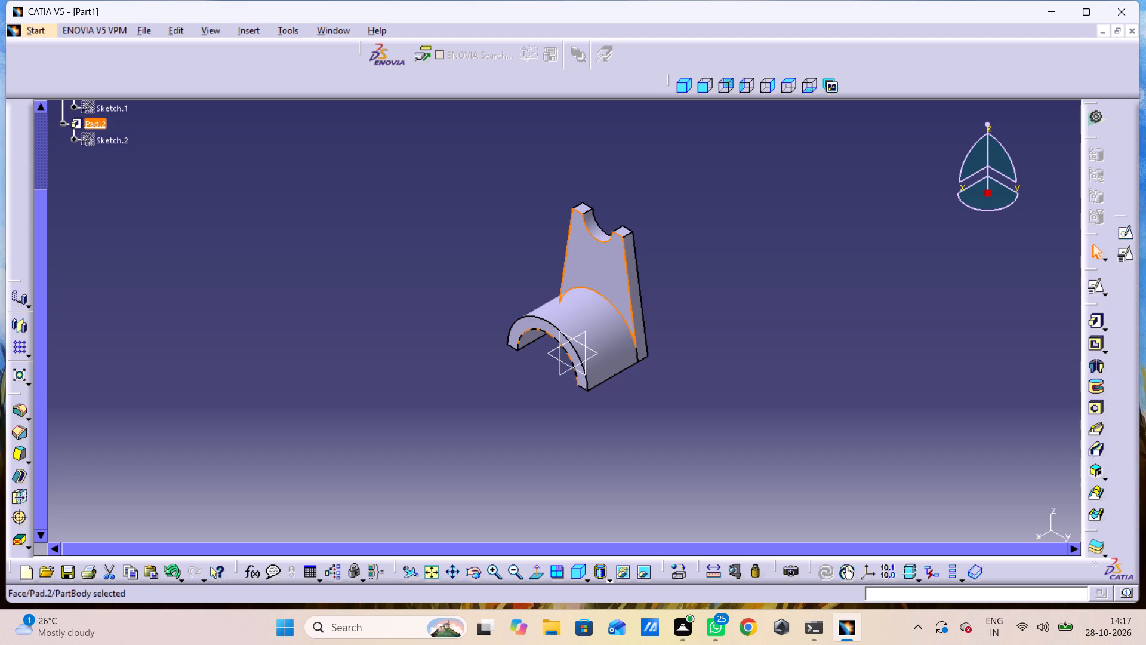
click(1095, 288)
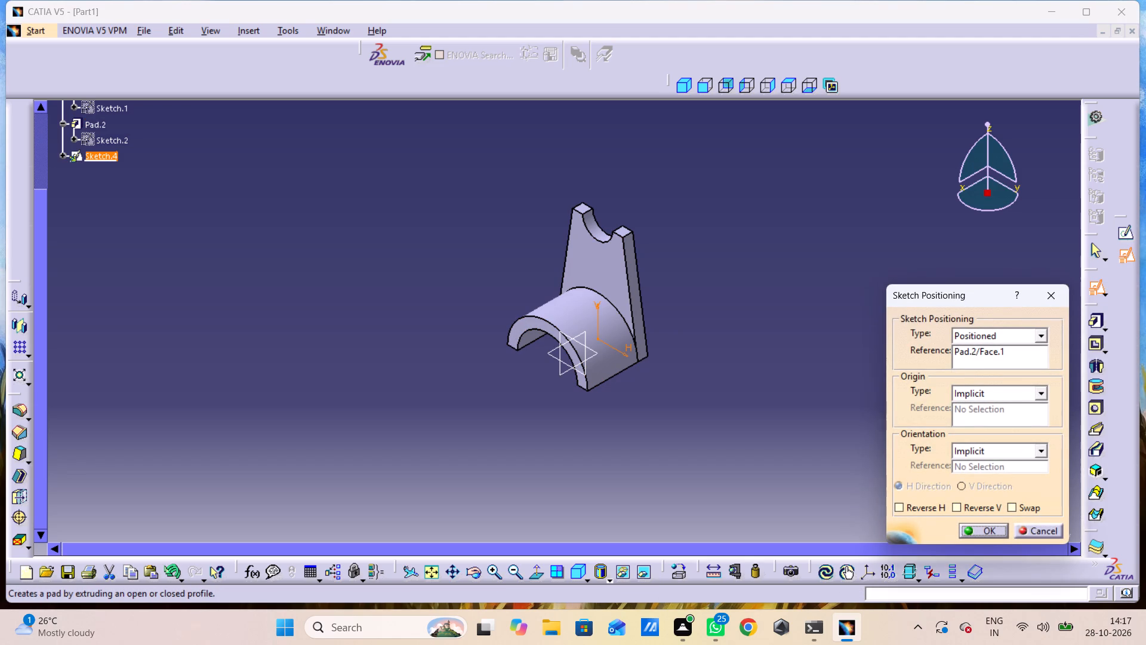
click(974, 532)
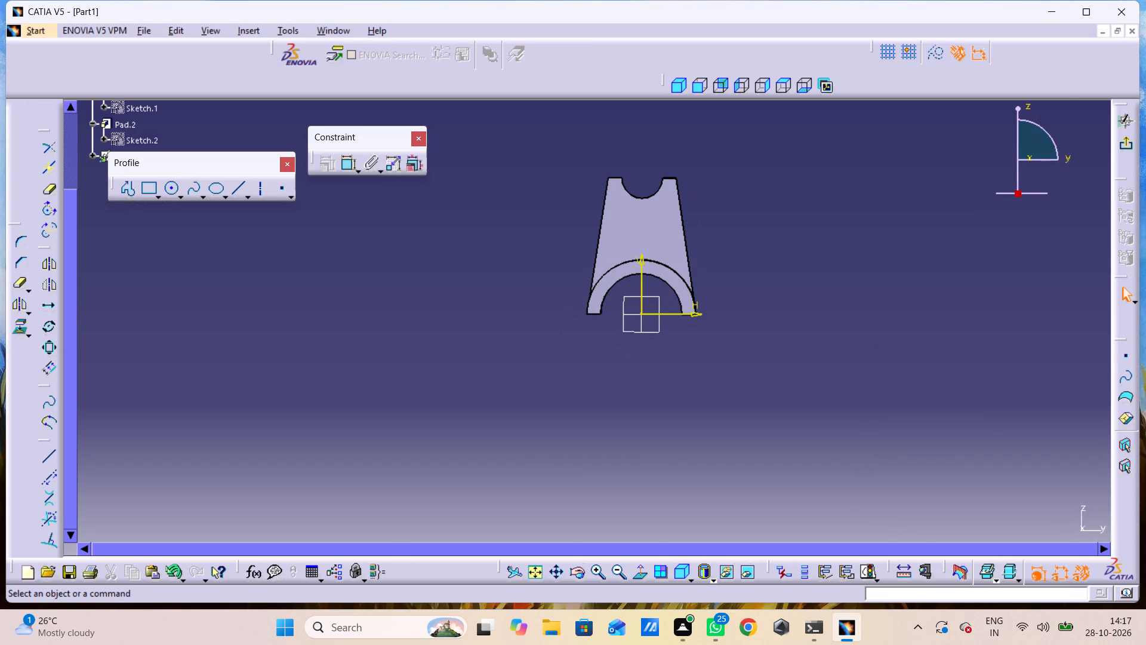
Sketch a circle of about 15 mm radius in the empty area beside the upper part of the plate.
middle_drag(823, 414, 819, 386)
right_click(823, 413)
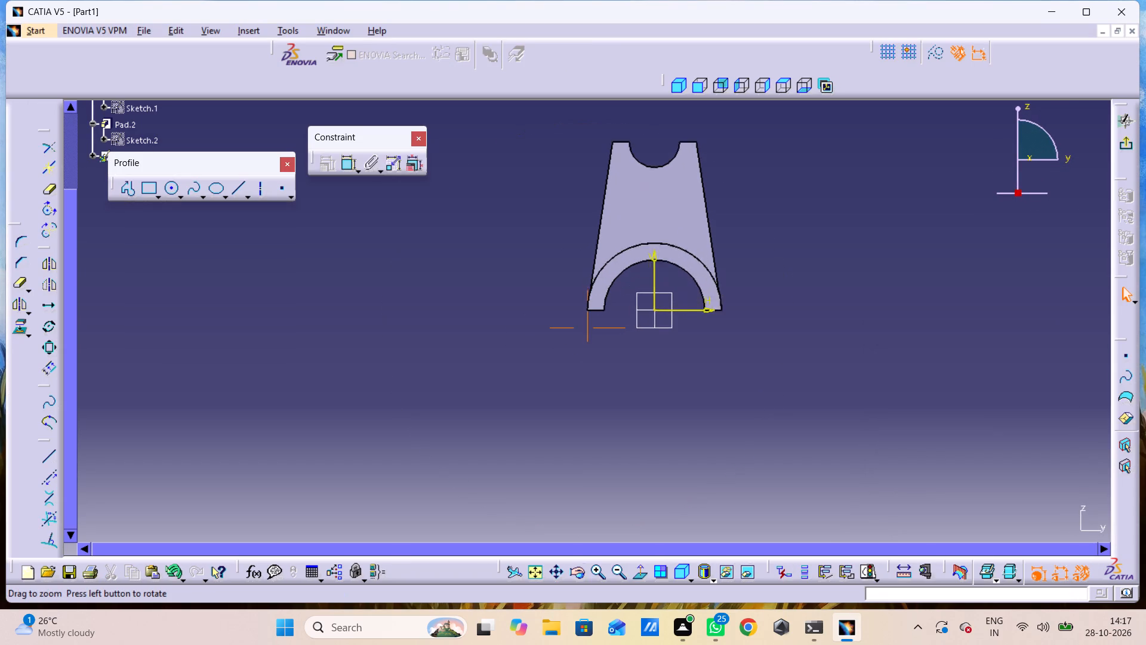
middle_drag(819, 386, 806, 297)
middle_drag(788, 318, 696, 545)
middle_drag(849, 327, 827, 414)
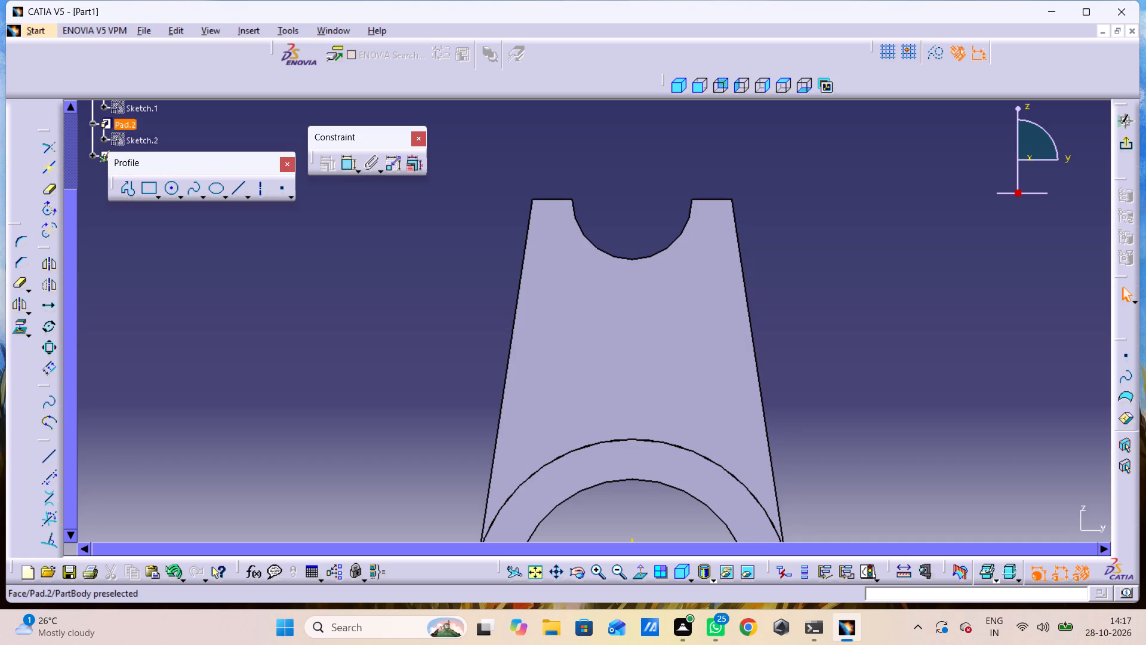
double_click(174, 186)
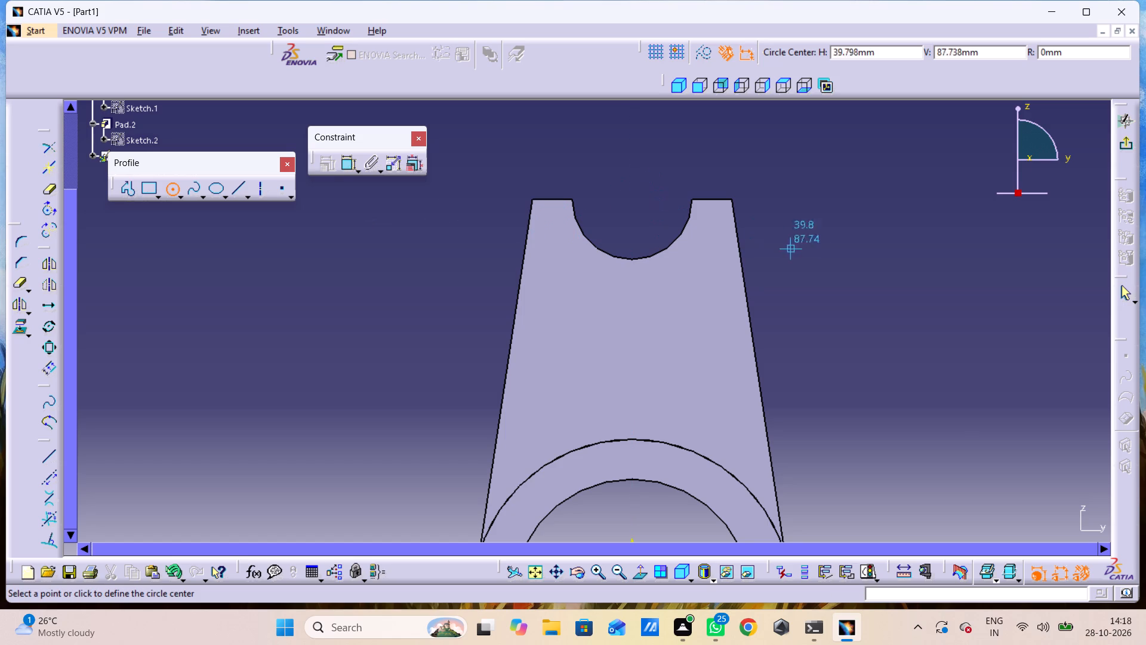
middle_drag(905, 231, 674, 243)
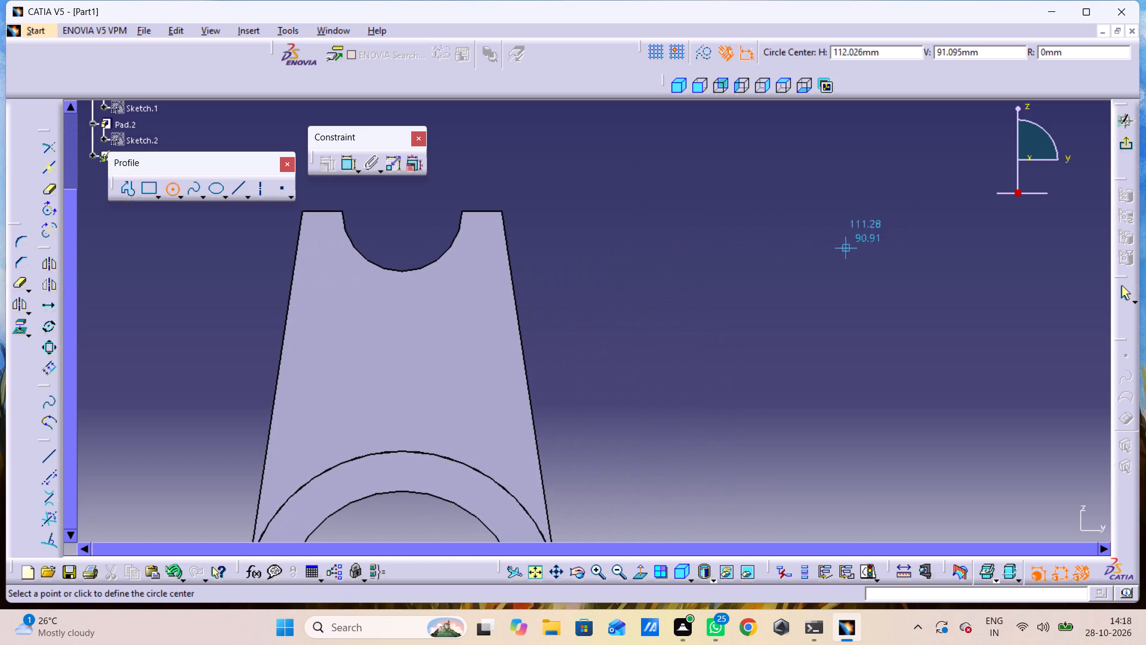
click(815, 236)
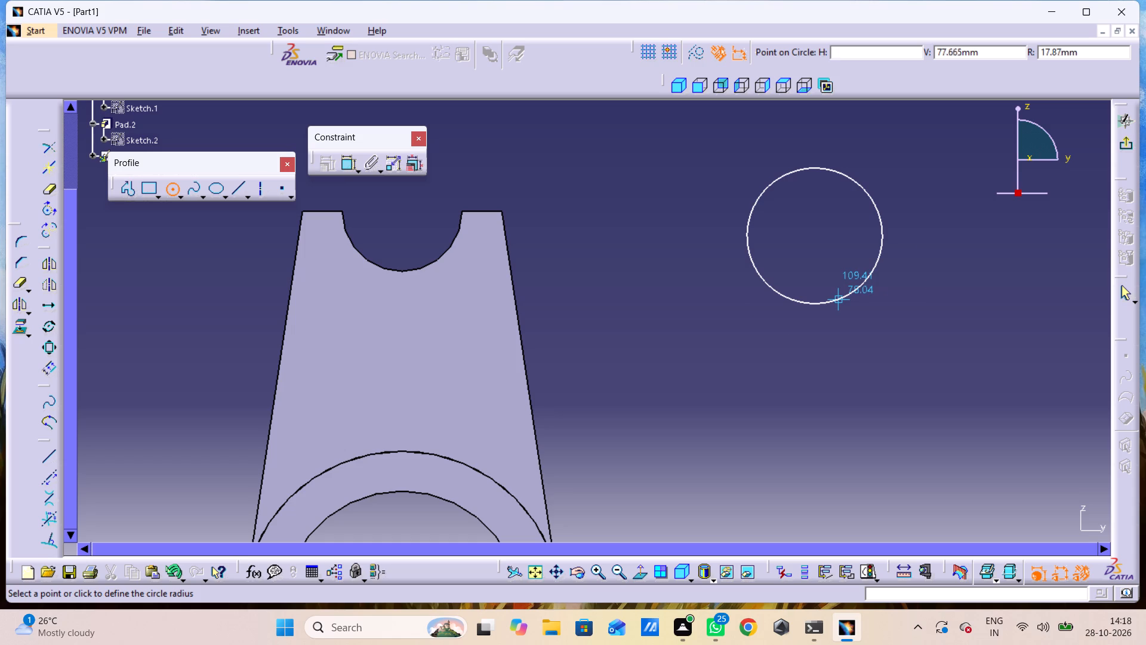
click(862, 274)
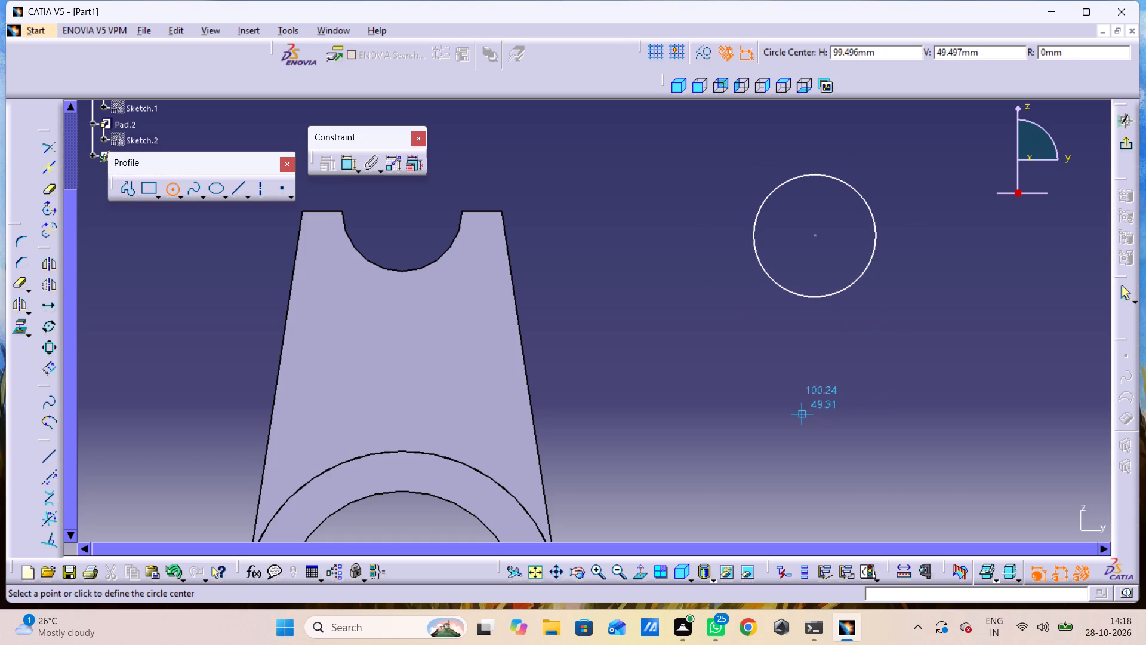
Dimension the new circle's radius and set it to 25 mm.
double_click(344, 159)
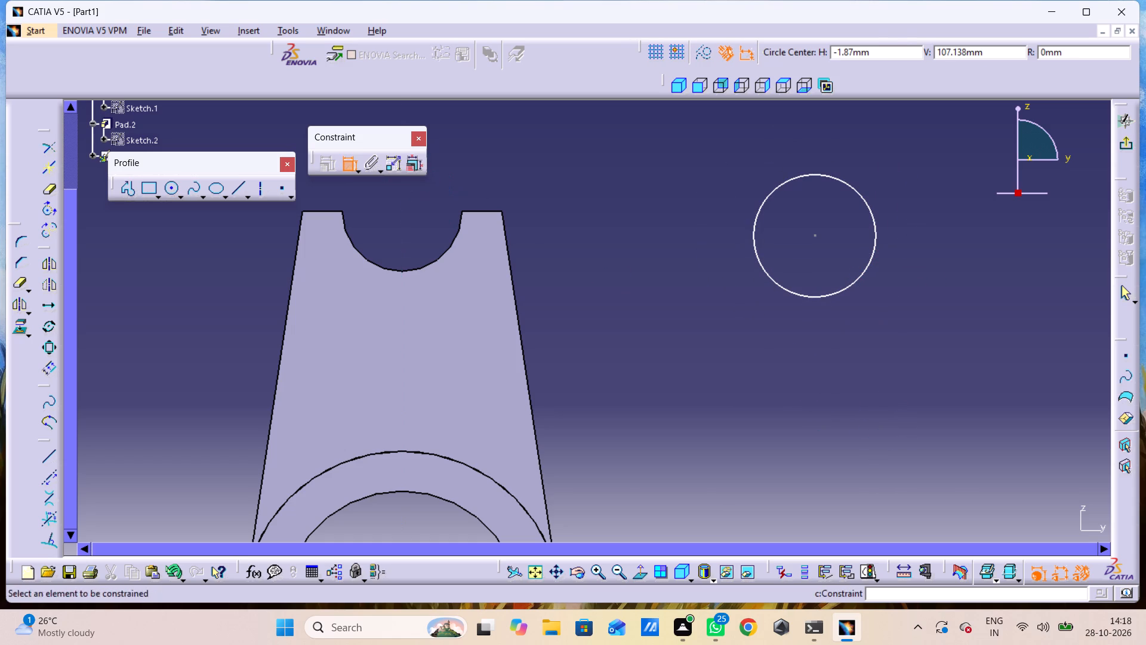
click(869, 263)
click(902, 318)
double_click(905, 311)
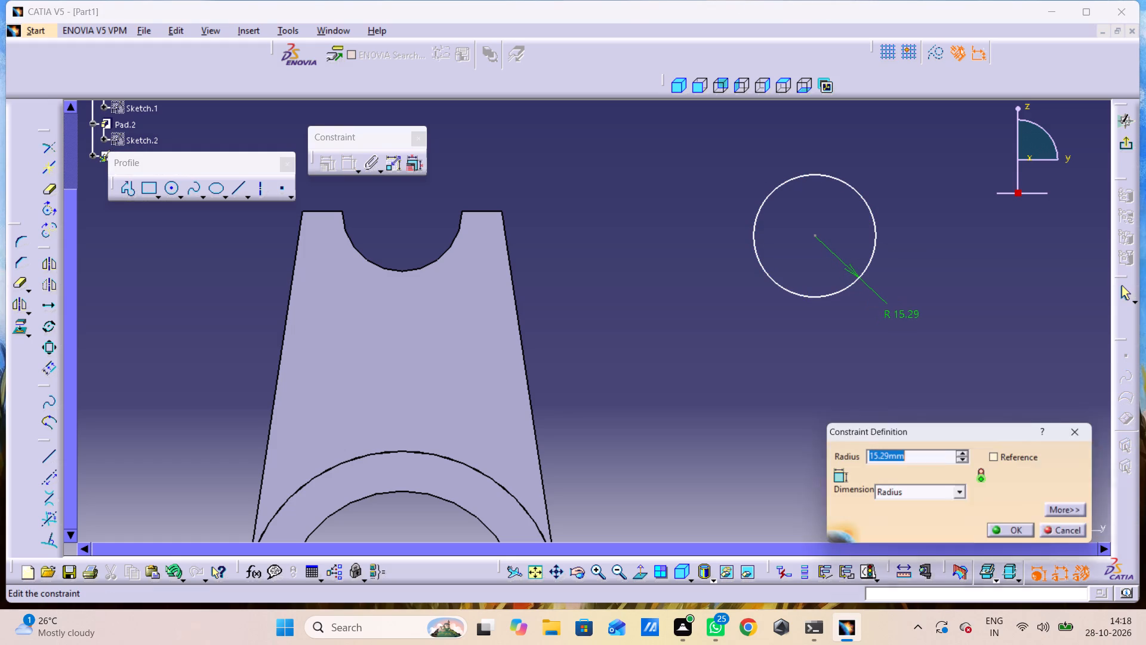
text(25)
key(Return)
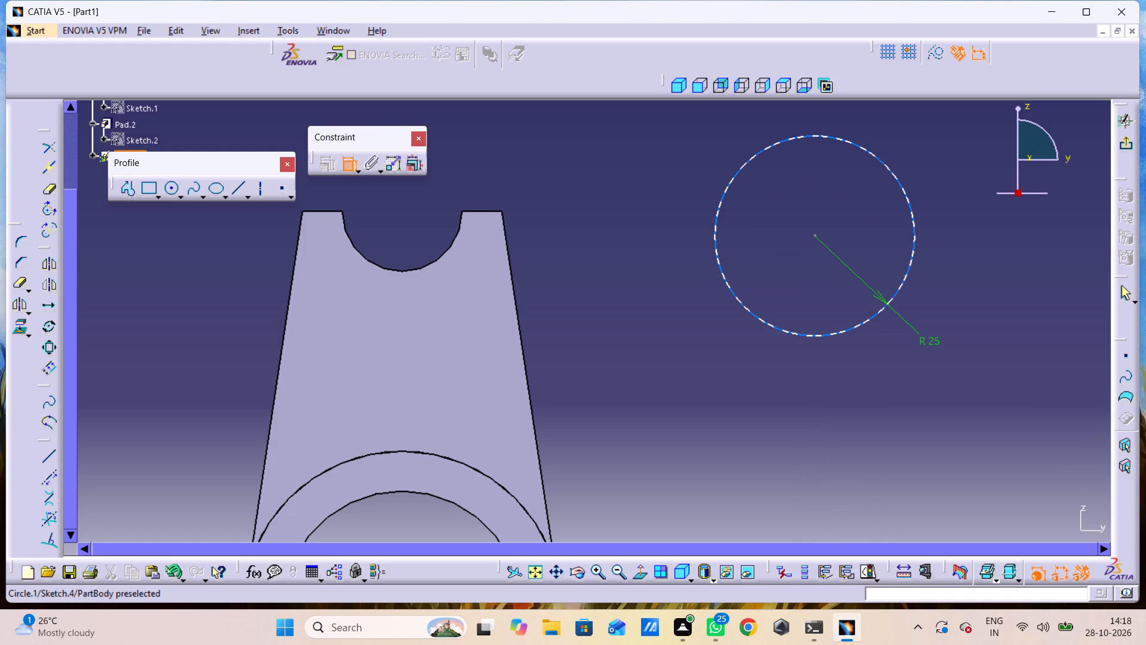
Constrain the circle's centre as coincident with the plate's top edge.
click(815, 233)
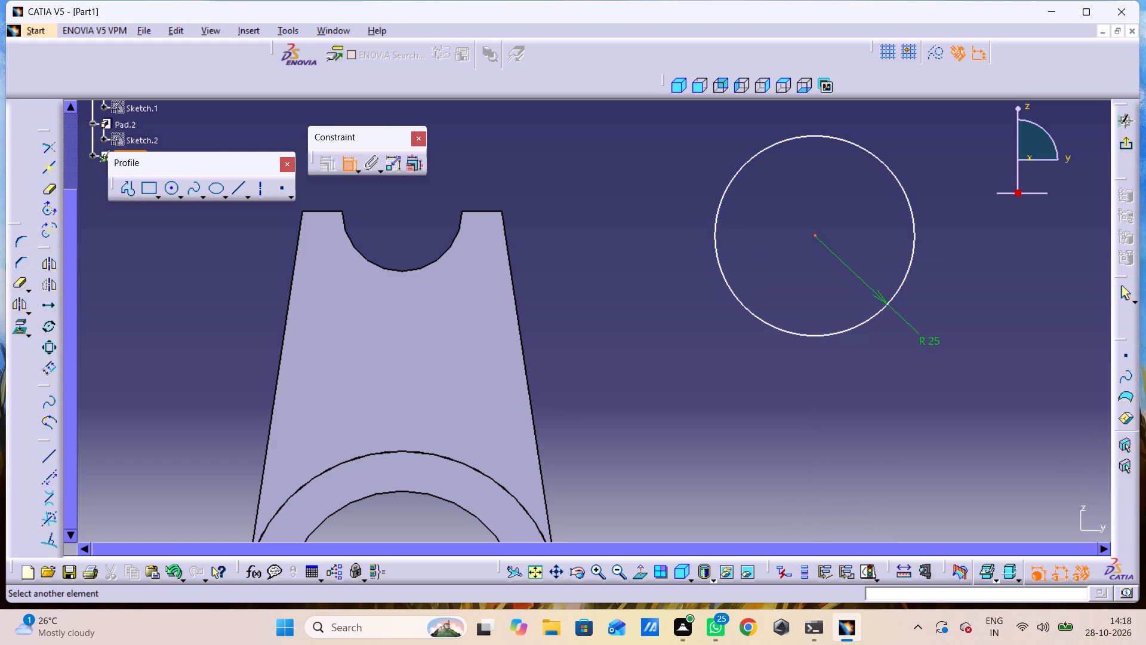
click(479, 213)
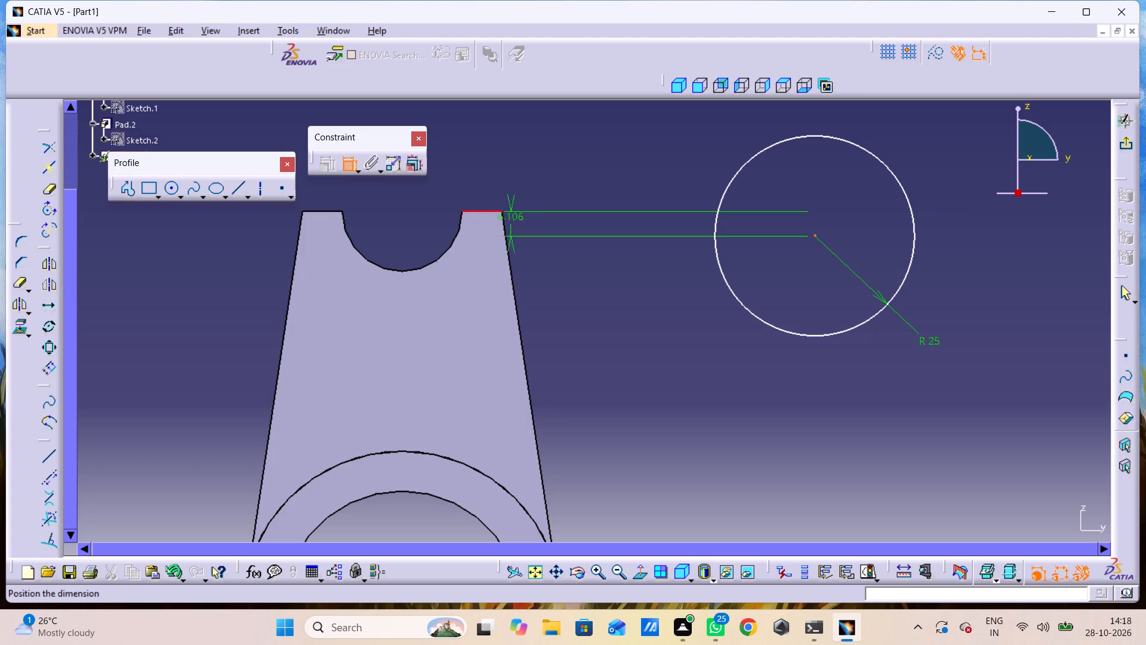
right_click(589, 248)
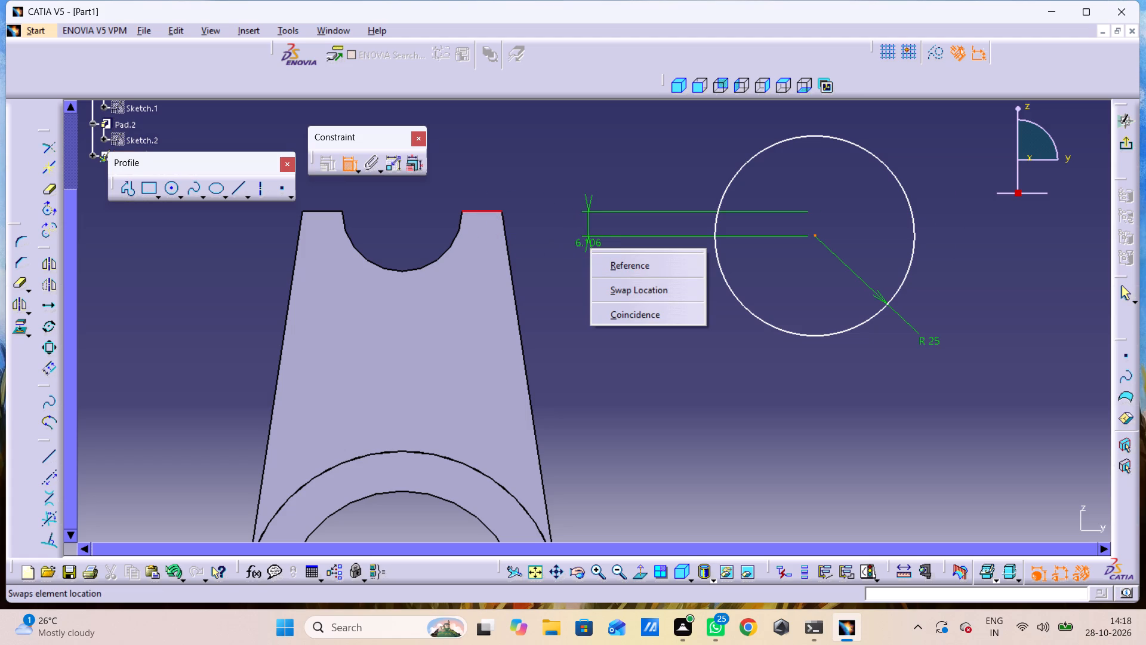
click(620, 315)
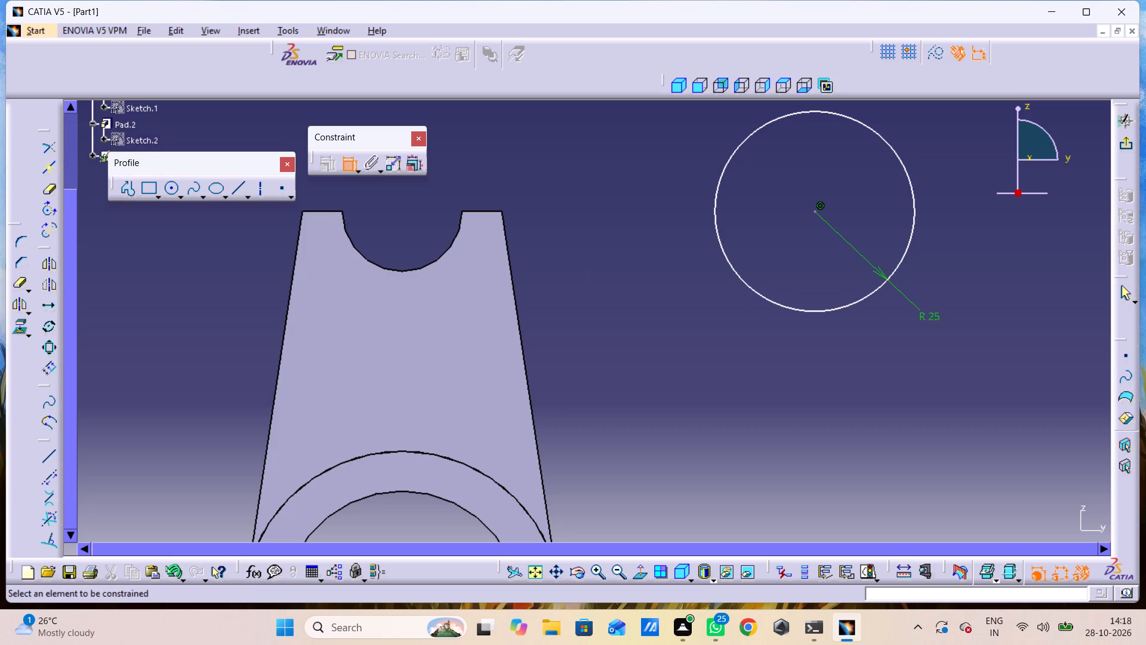
Make the 25 mm circle concentric with the plate's semicircular notch edge.
click(787, 305)
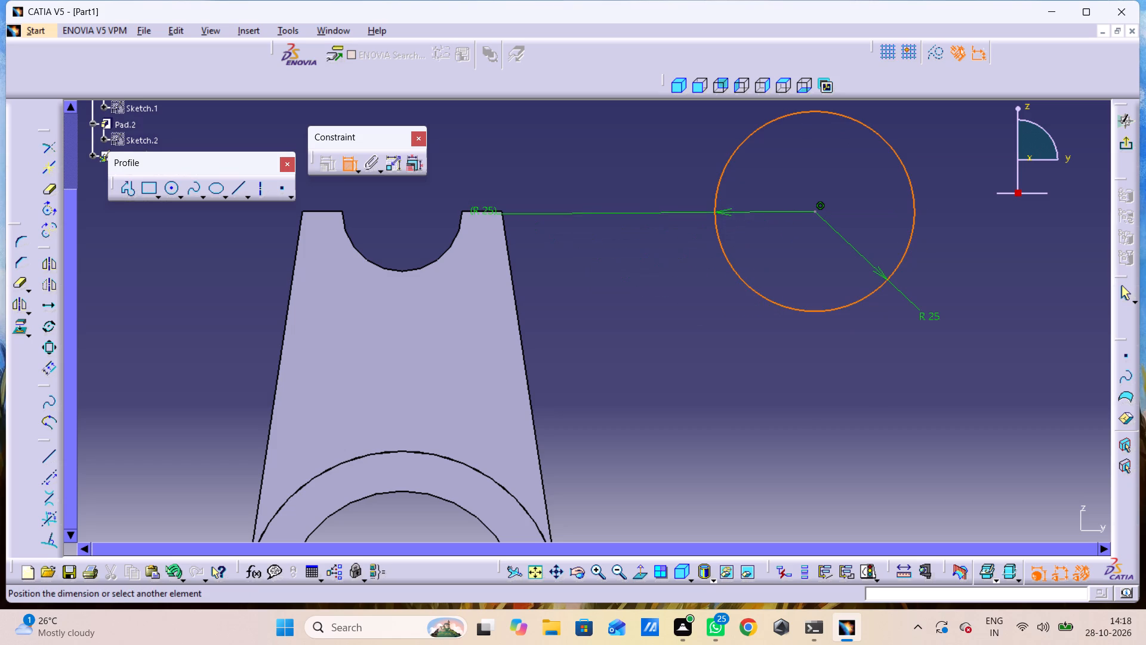
click(431, 264)
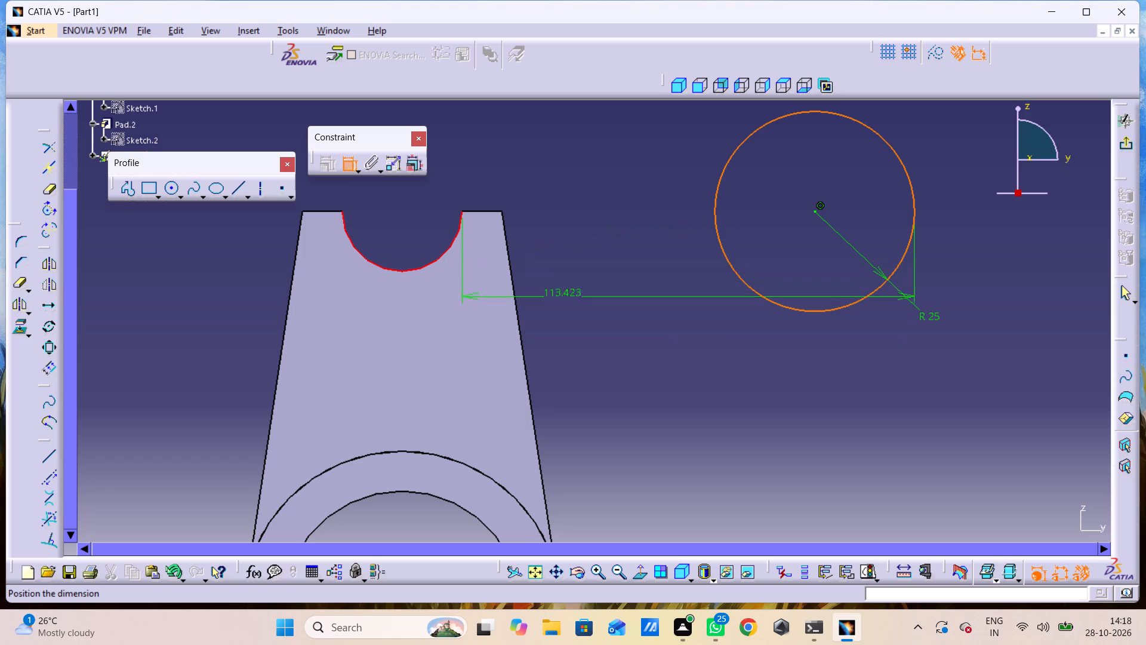
right_click(633, 314)
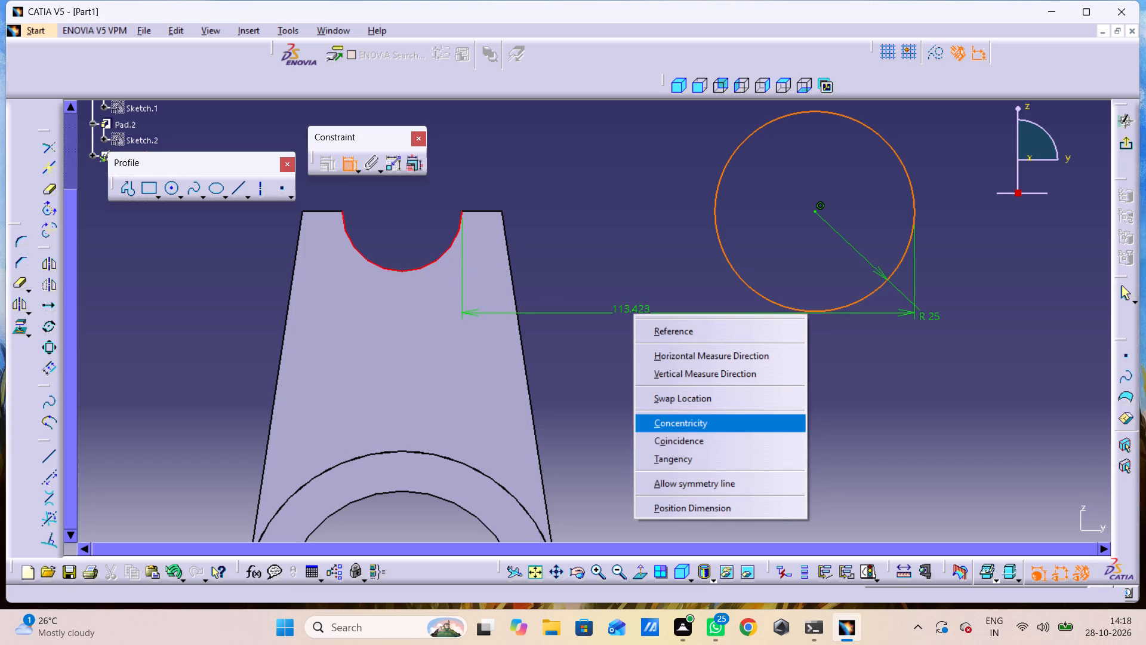
click(676, 426)
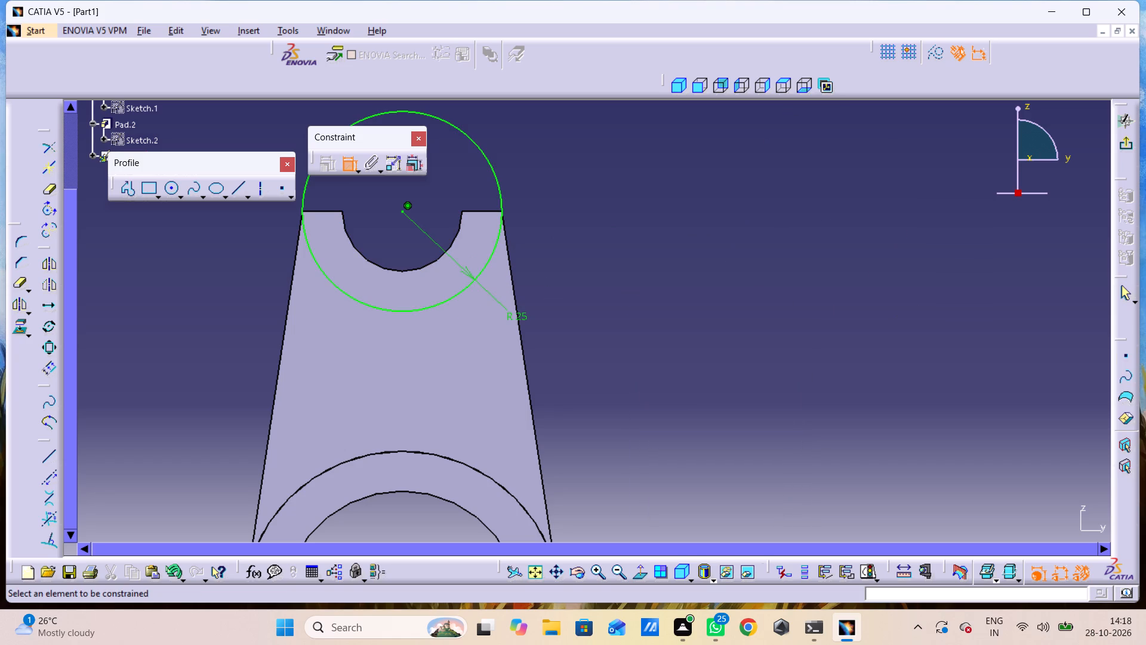
click(349, 165)
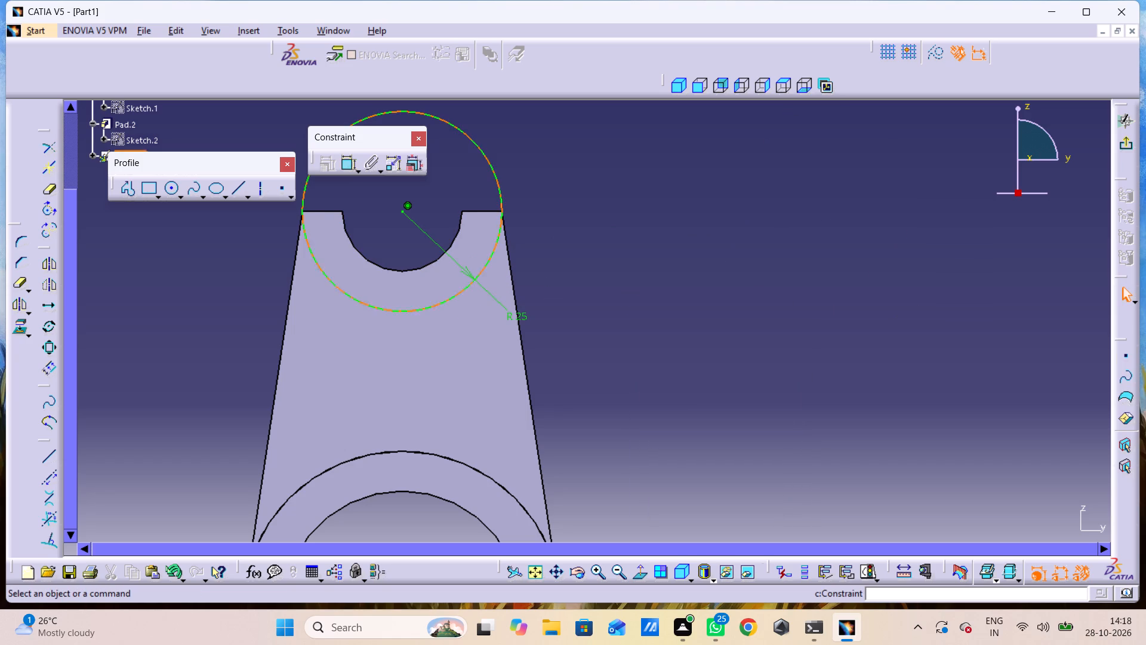
Draw a horizontal profile line across the circle, joining the plate's two top outer corners.
click(127, 189)
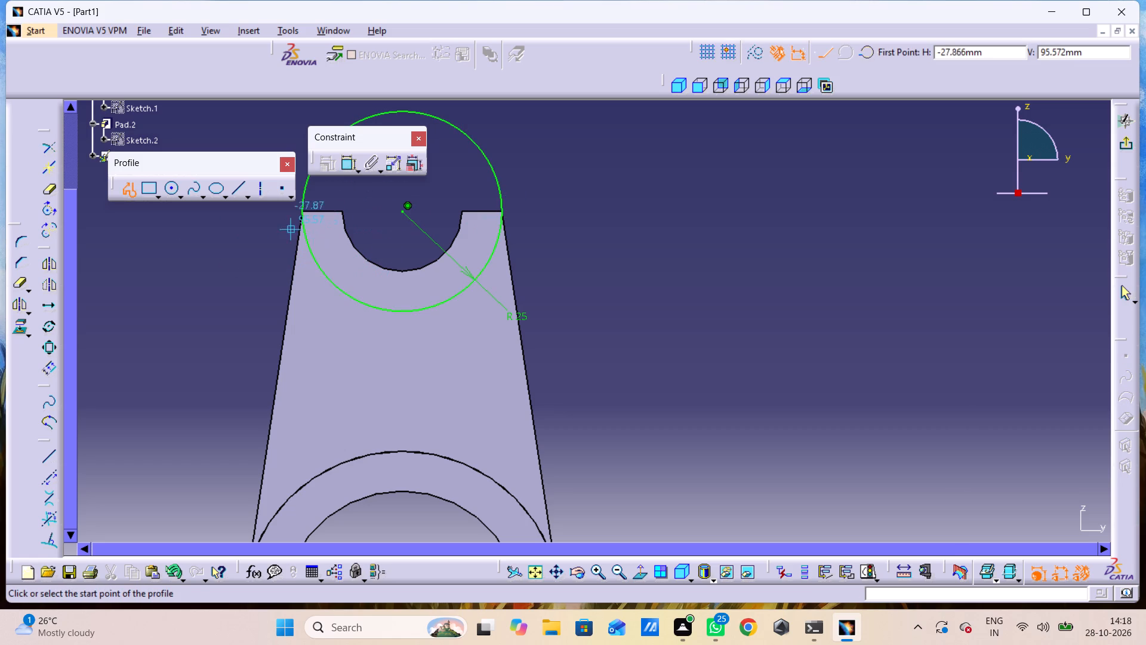
click(304, 211)
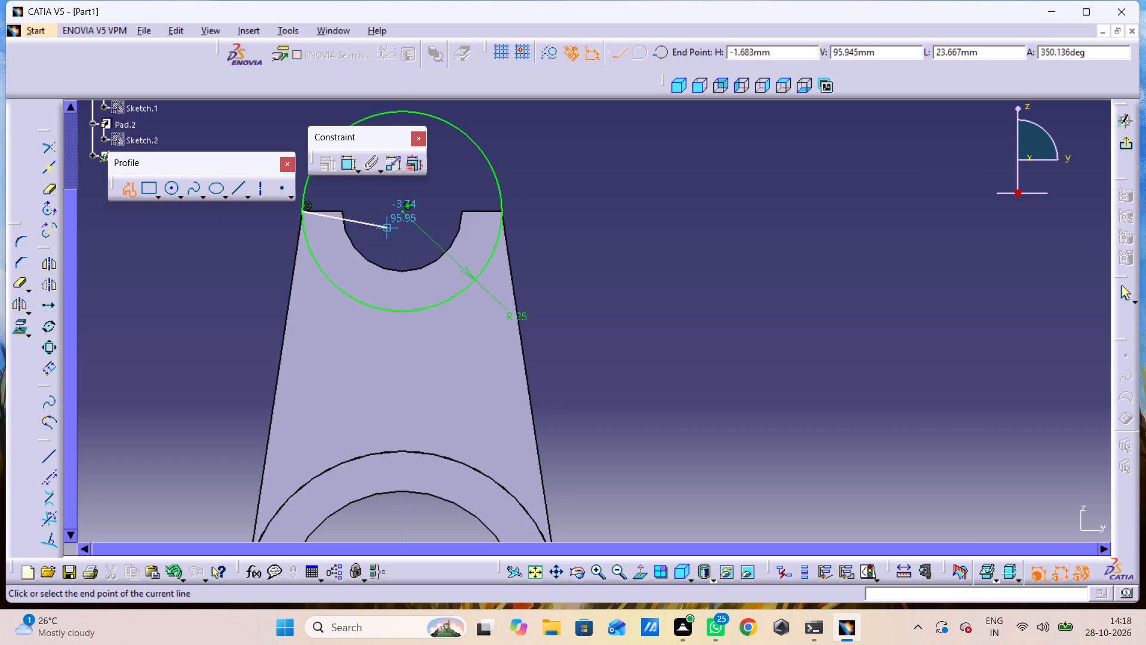
click(502, 213)
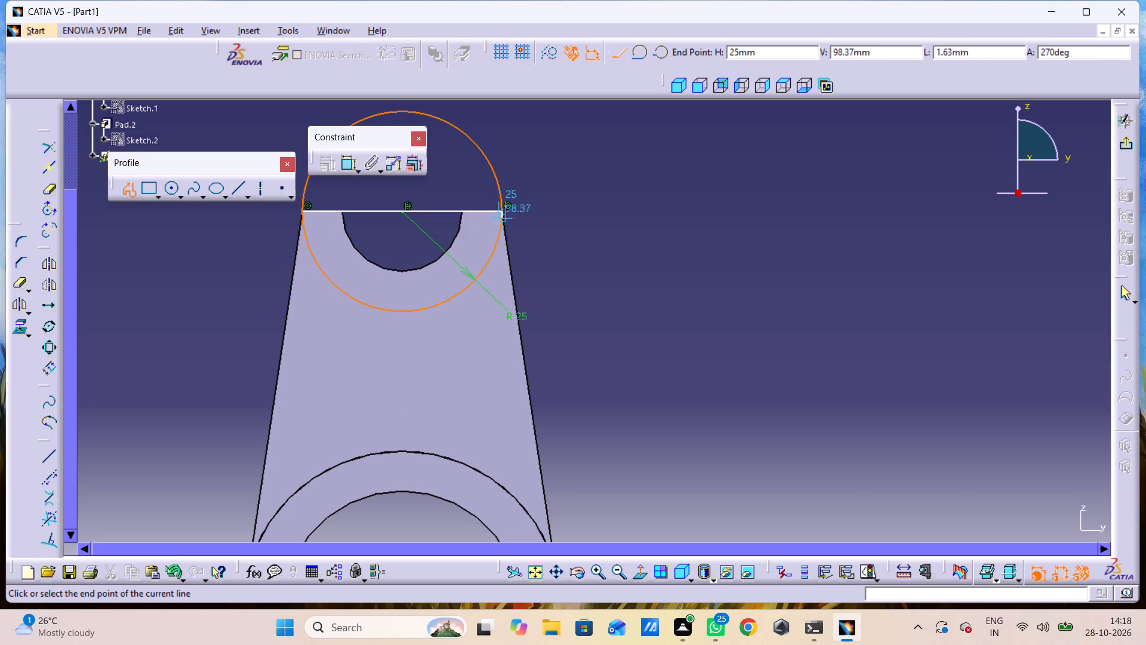
key(Escape)
key(Escape)
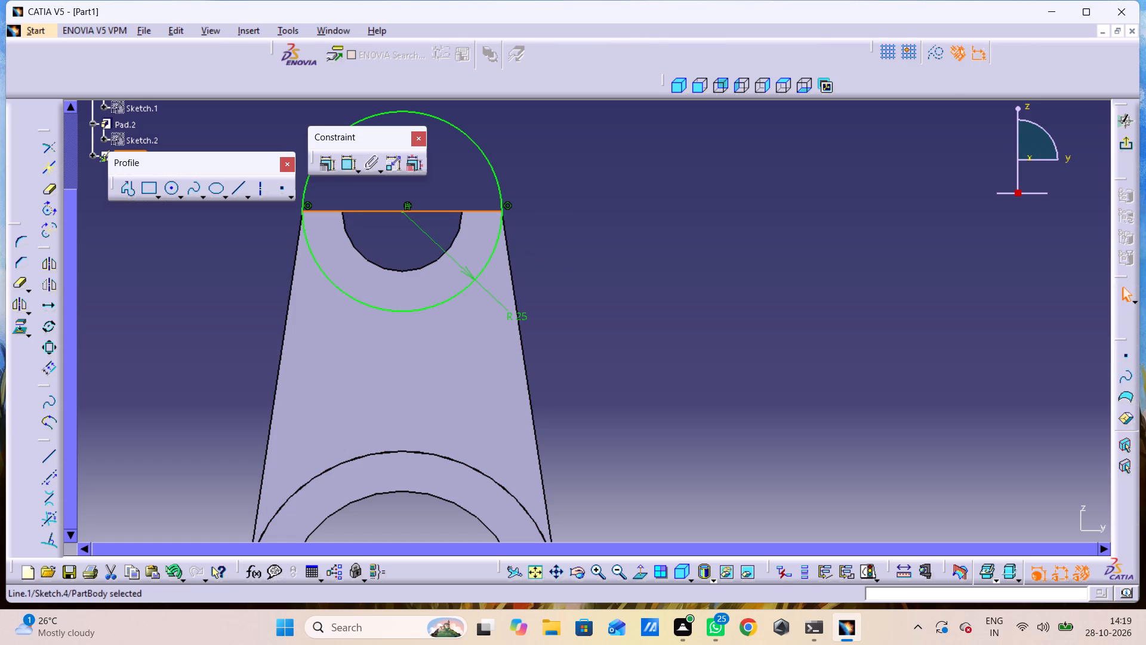
Trim away the half of the 25 mm circle above the horizontal line.
click(20, 281)
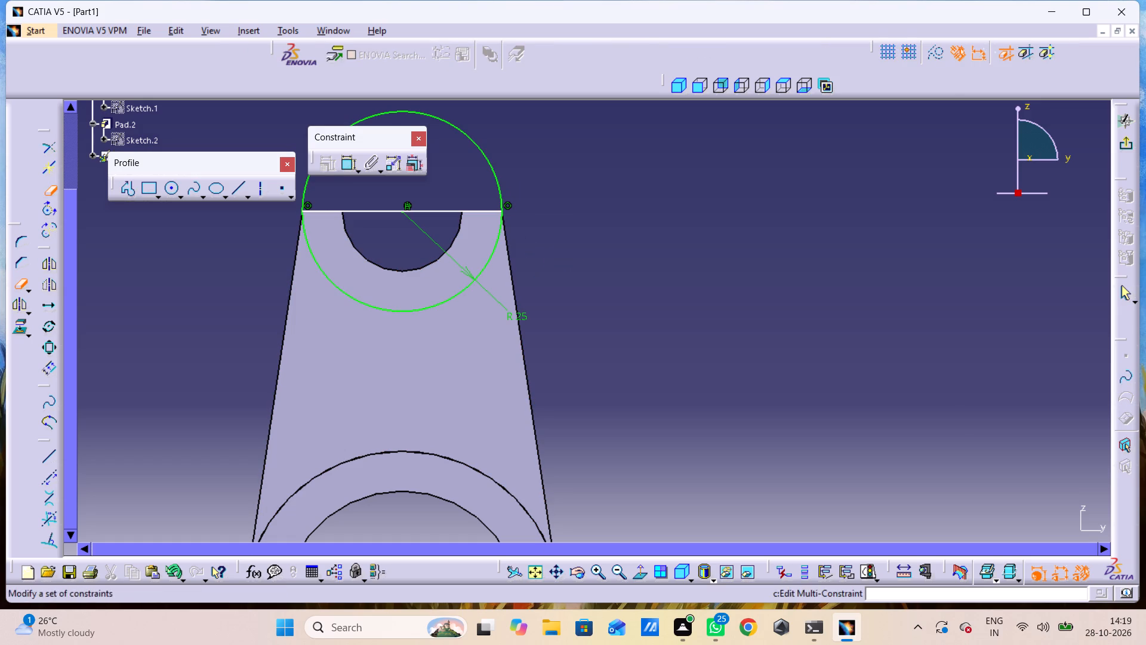
click(475, 144)
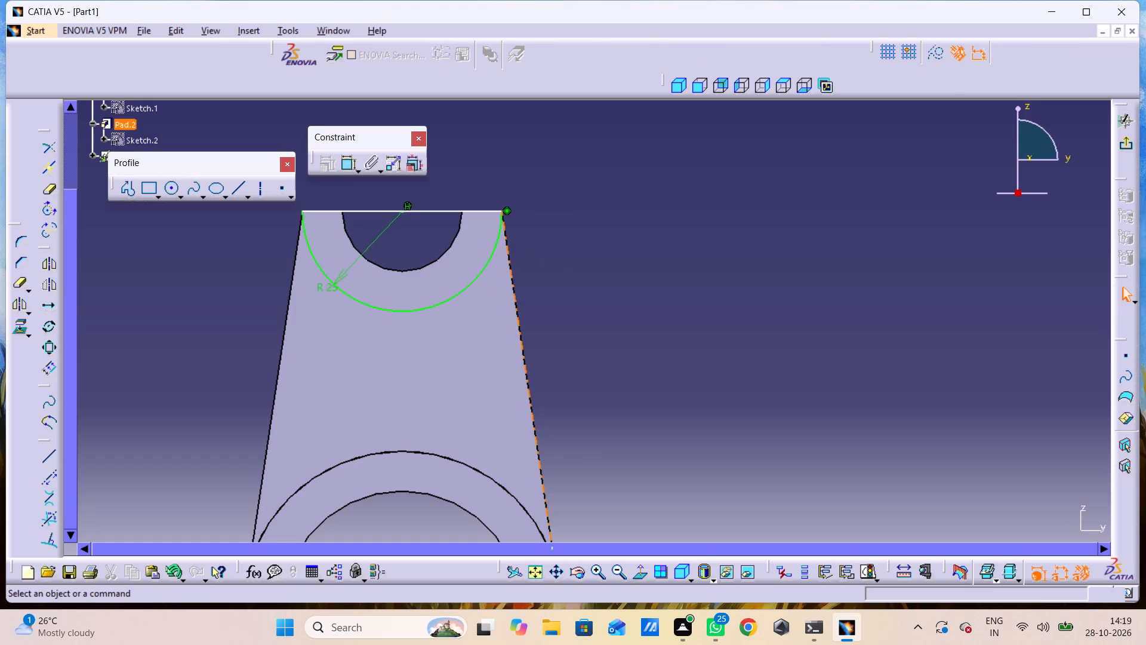
key(Escape)
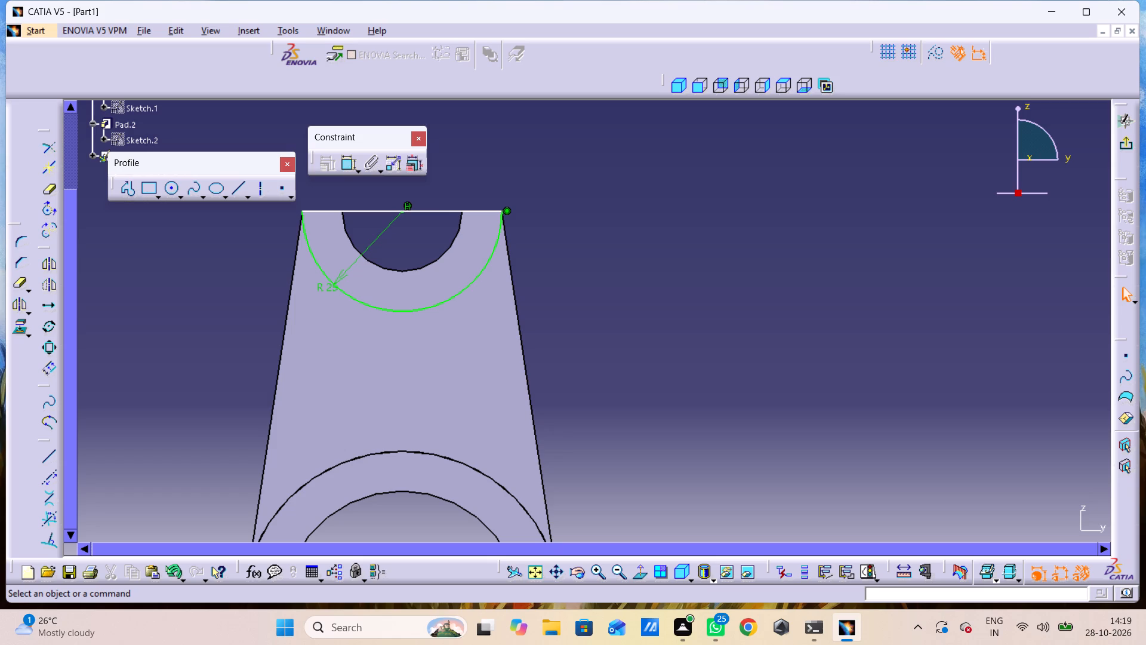
Project the plate's semicircular notch edge into the sketch.
click(454, 237)
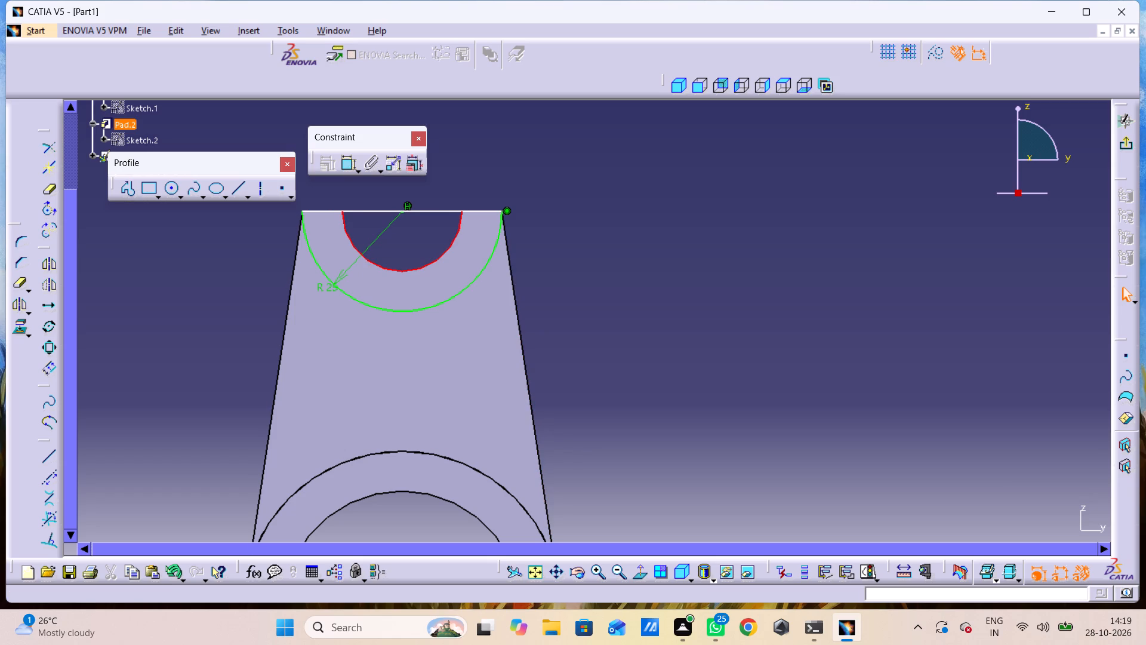
click(17, 333)
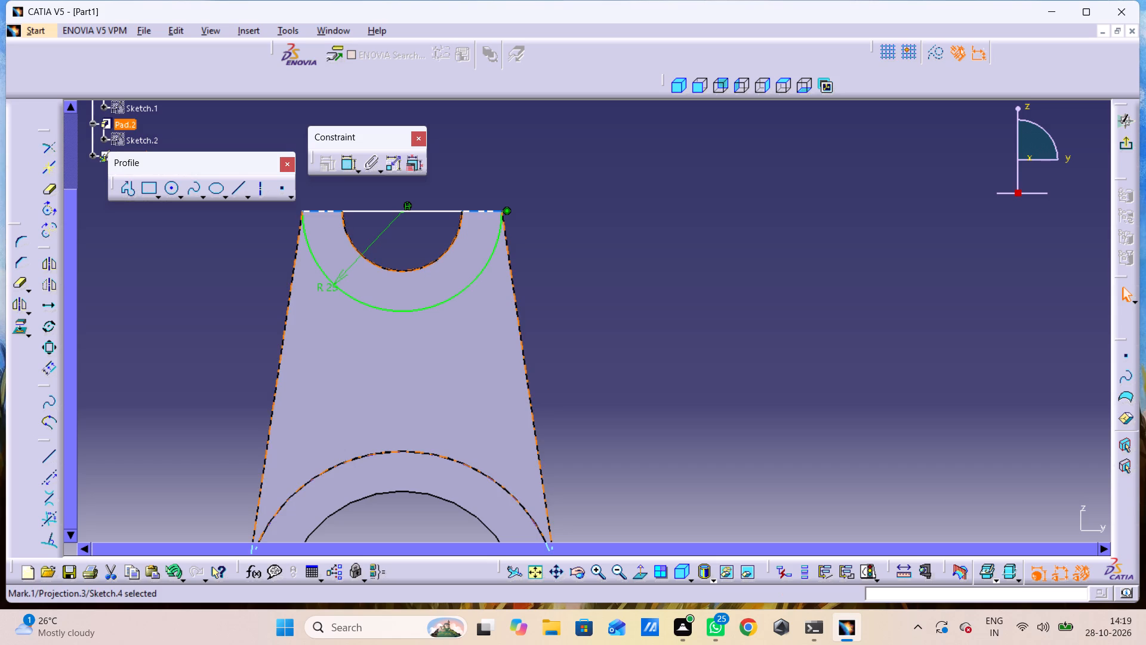
right_click(604, 320)
click(604, 320)
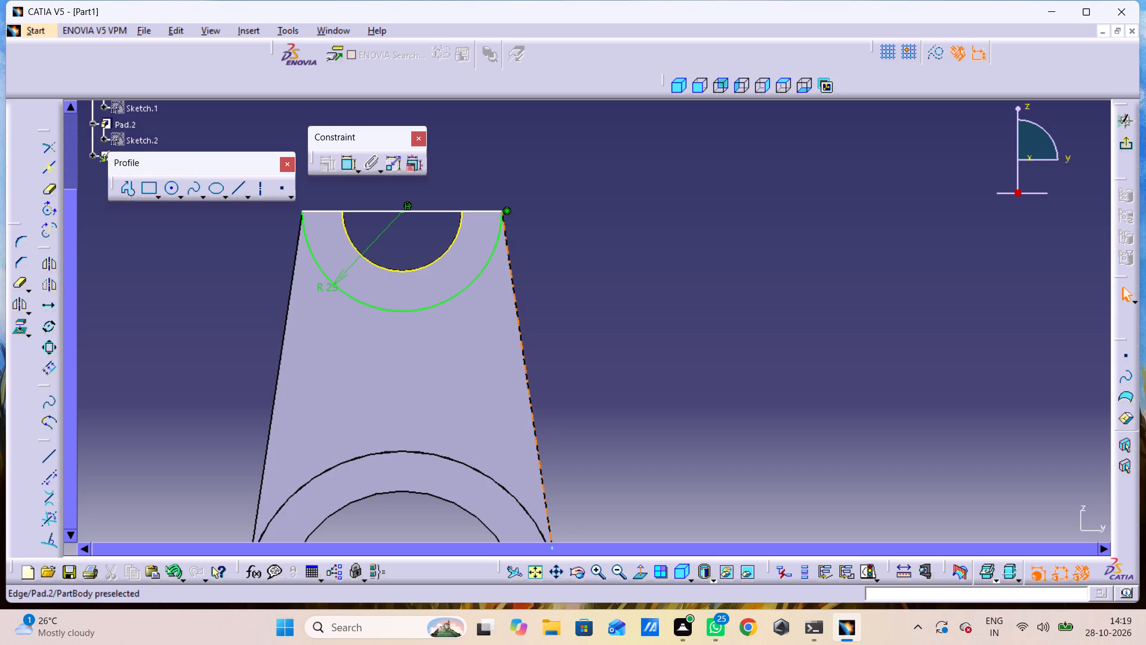
Trim away the middle part of the horizontal line spanning the notch opening.
double_click(16, 284)
click(387, 213)
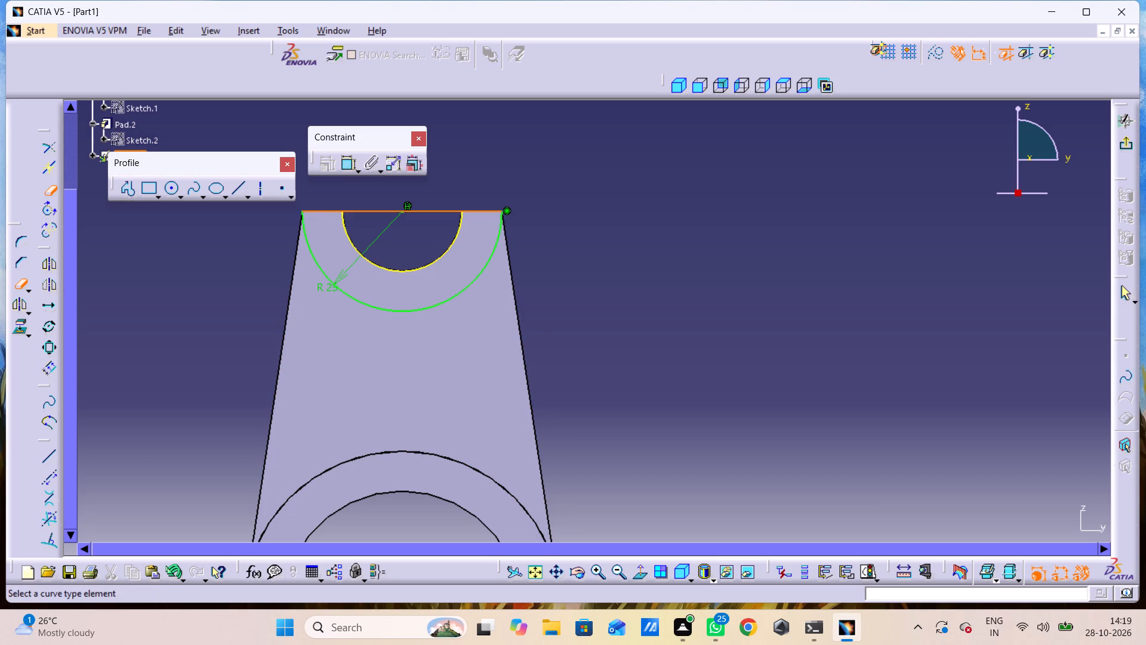
click(663, 306)
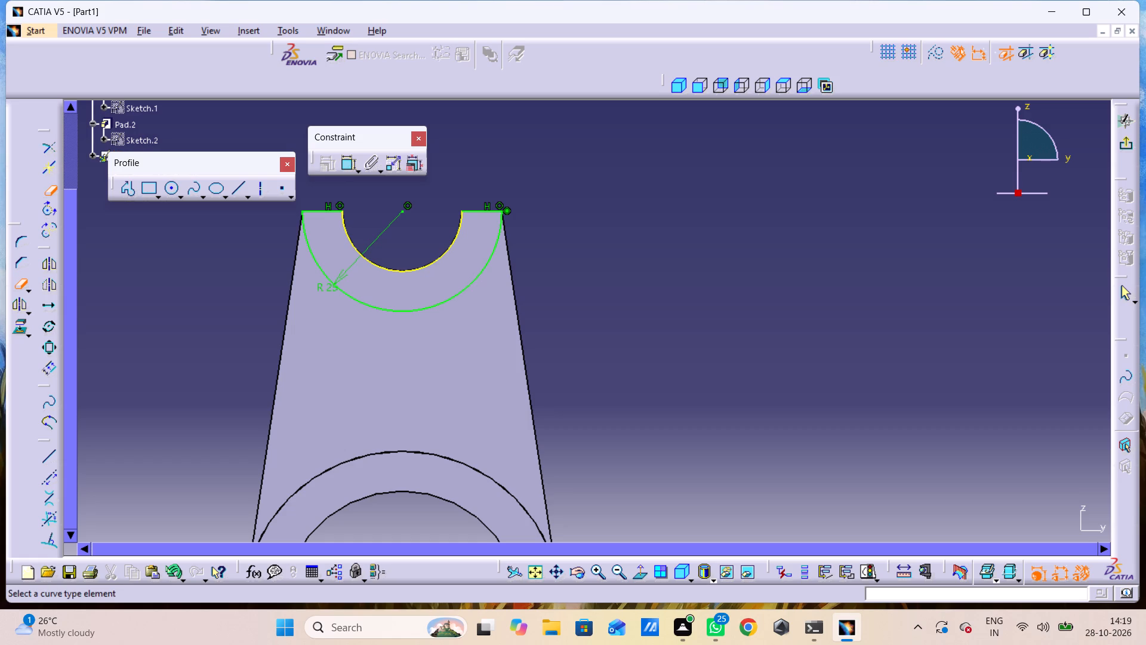
Leave the sketch and pad the half-ring profile around the notch 30 mm, extending out over the arch.
click(1121, 143)
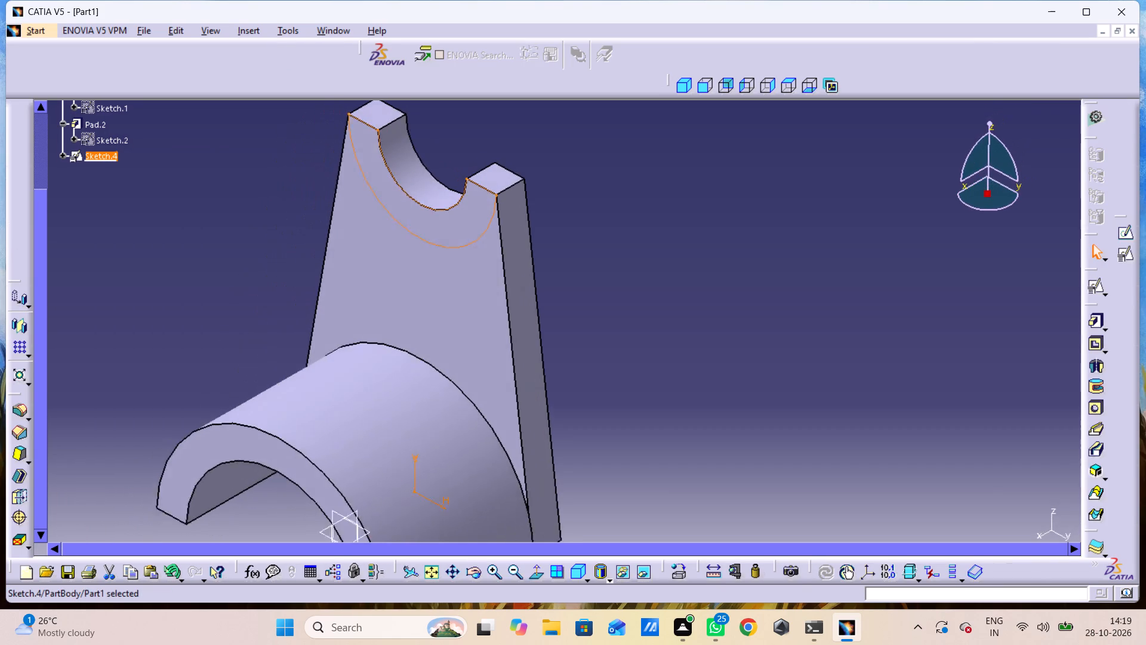
click(1099, 318)
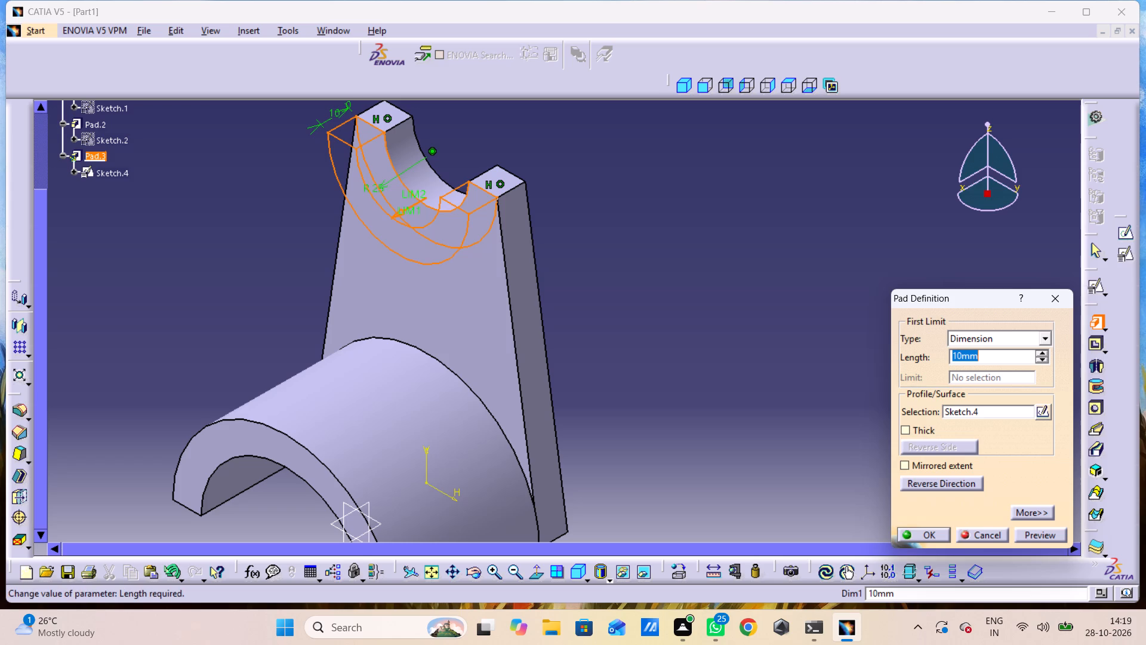
text(30)
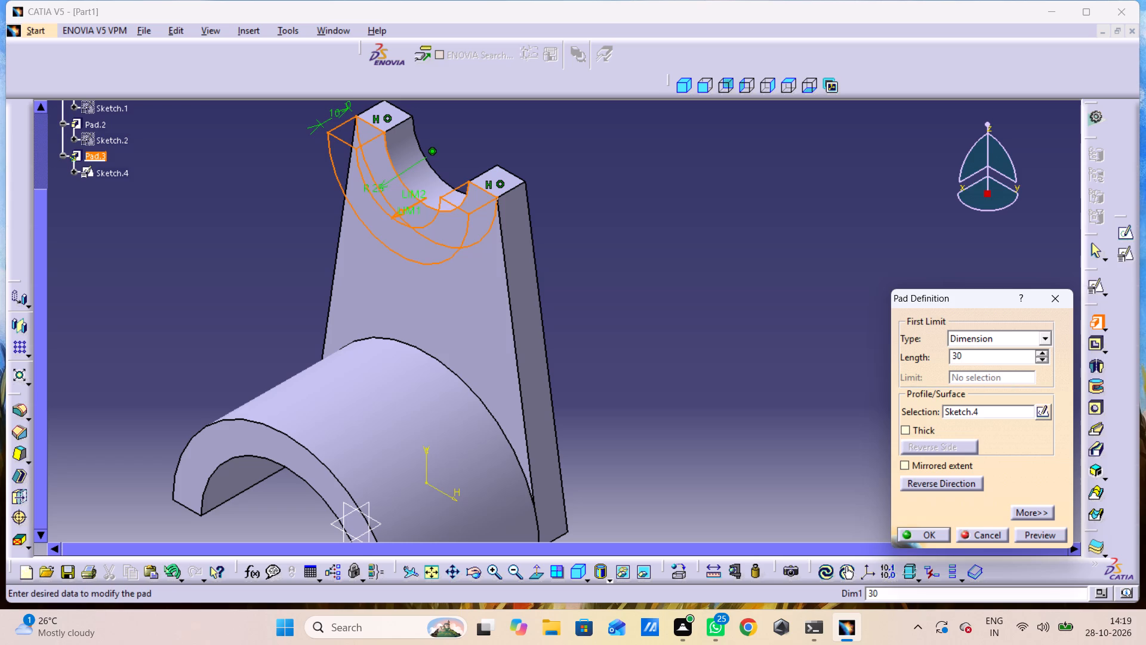
click(1037, 535)
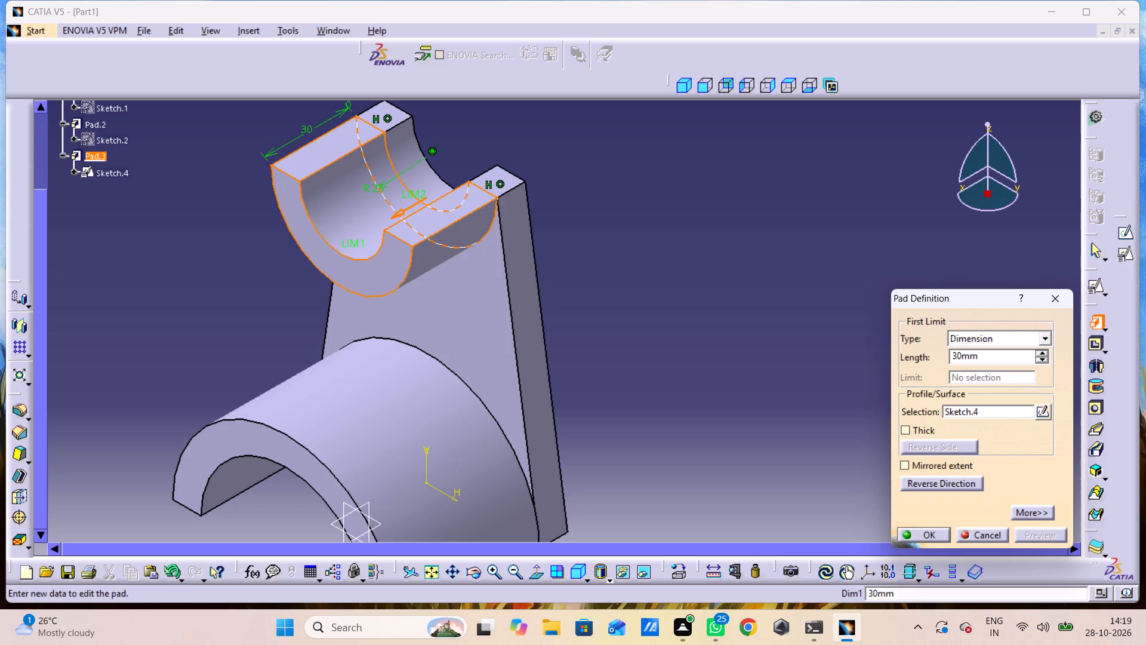
click(937, 535)
click(788, 401)
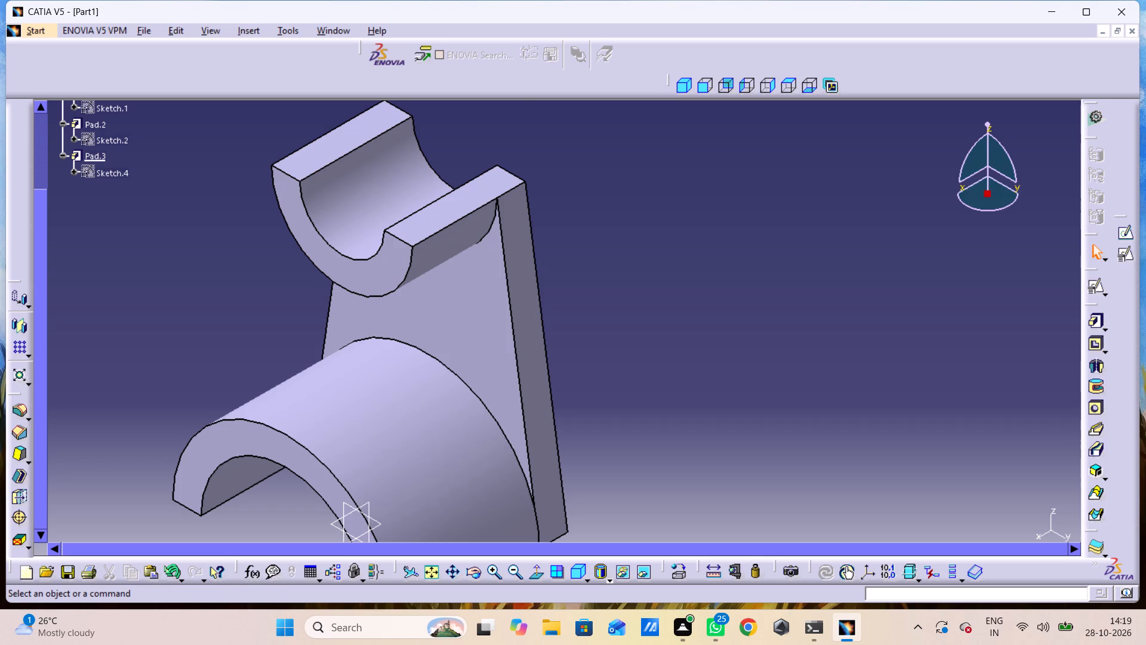
Open a positioned sketch on the xy plane with implicit origin and orientation.
middle_drag(787, 384, 786, 288)
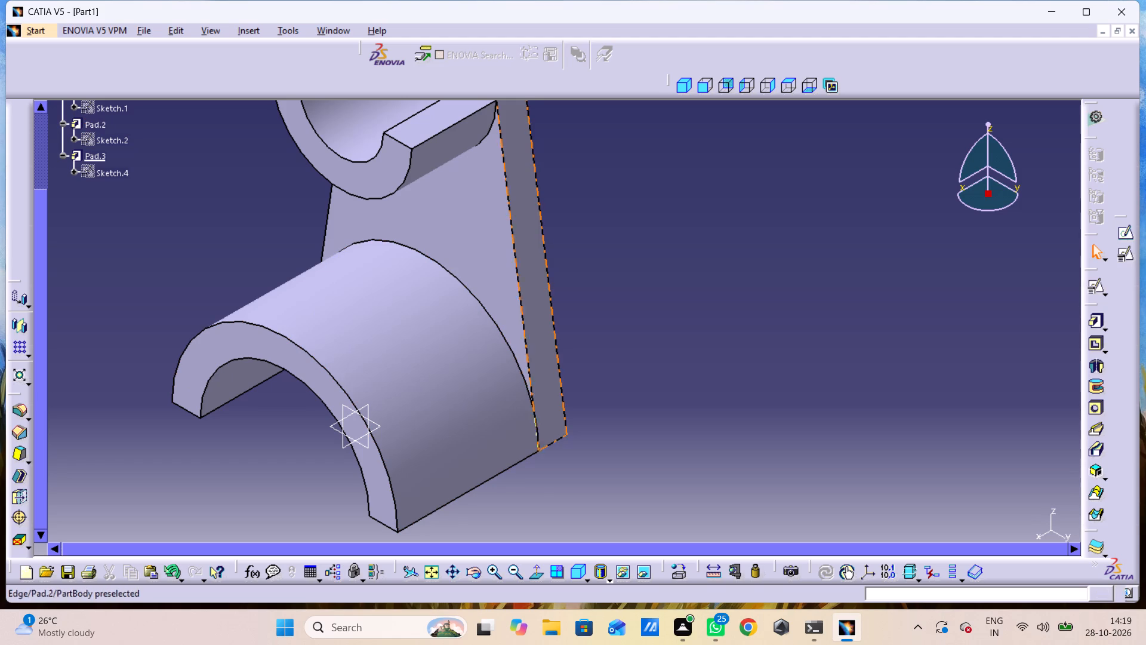
click(589, 580)
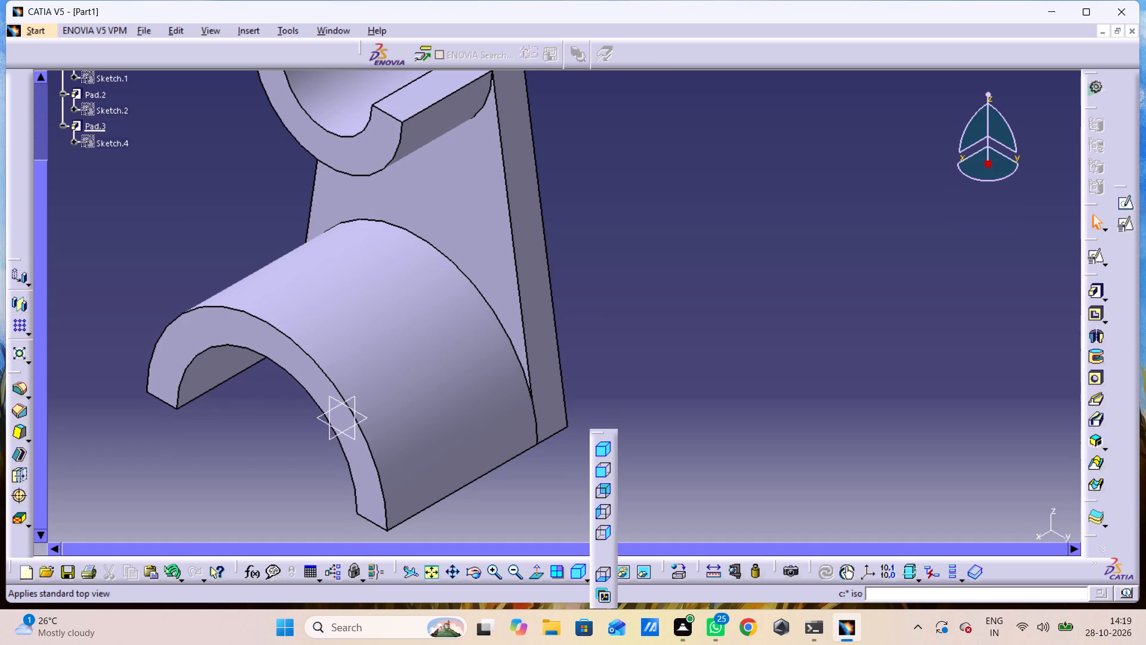
click(605, 474)
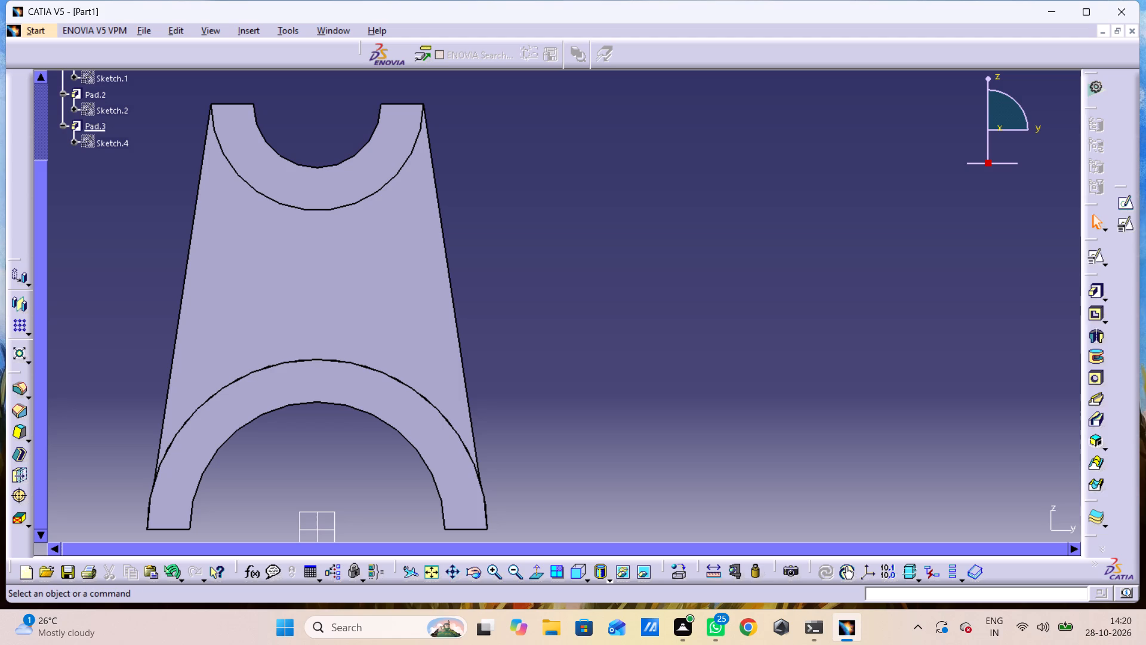
click(586, 576)
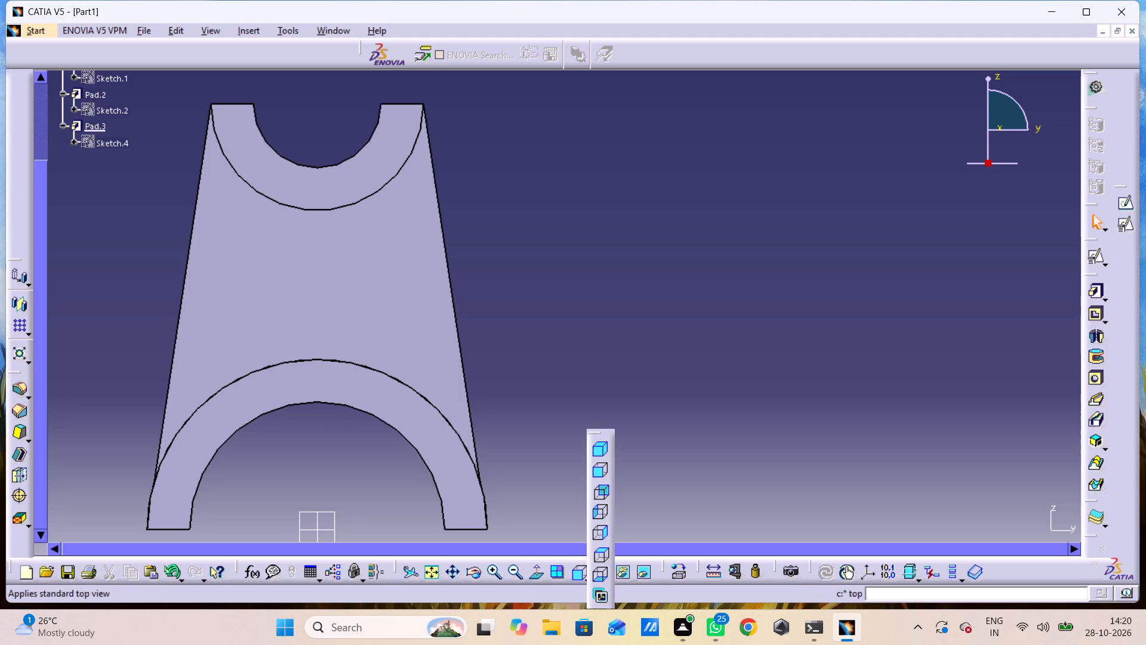
click(605, 448)
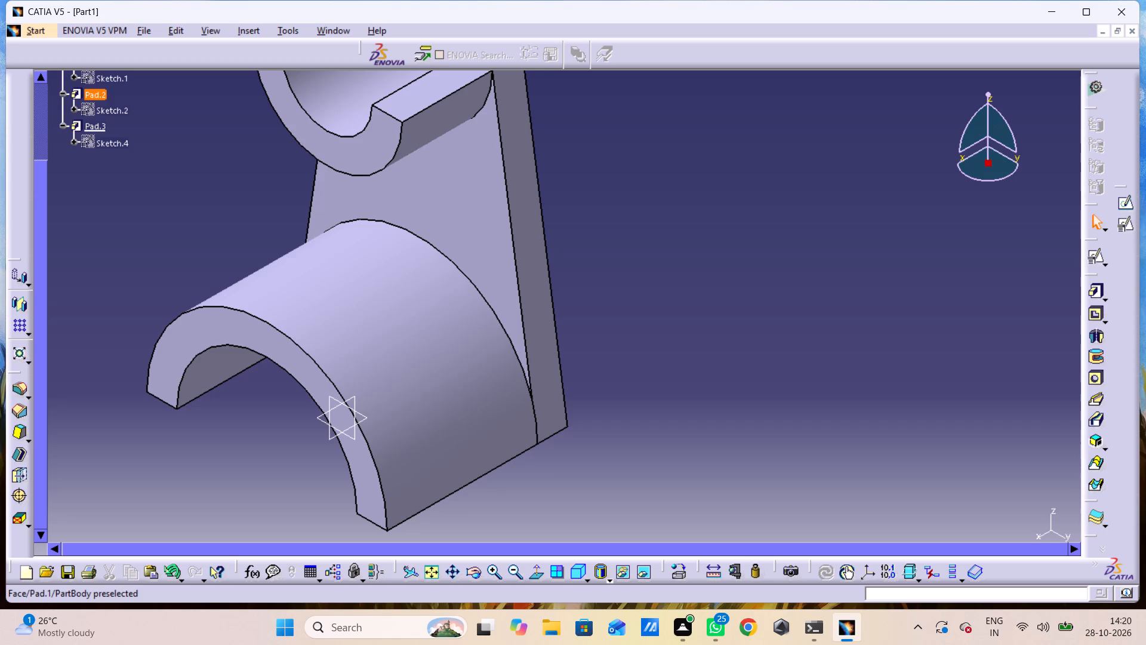
click(365, 417)
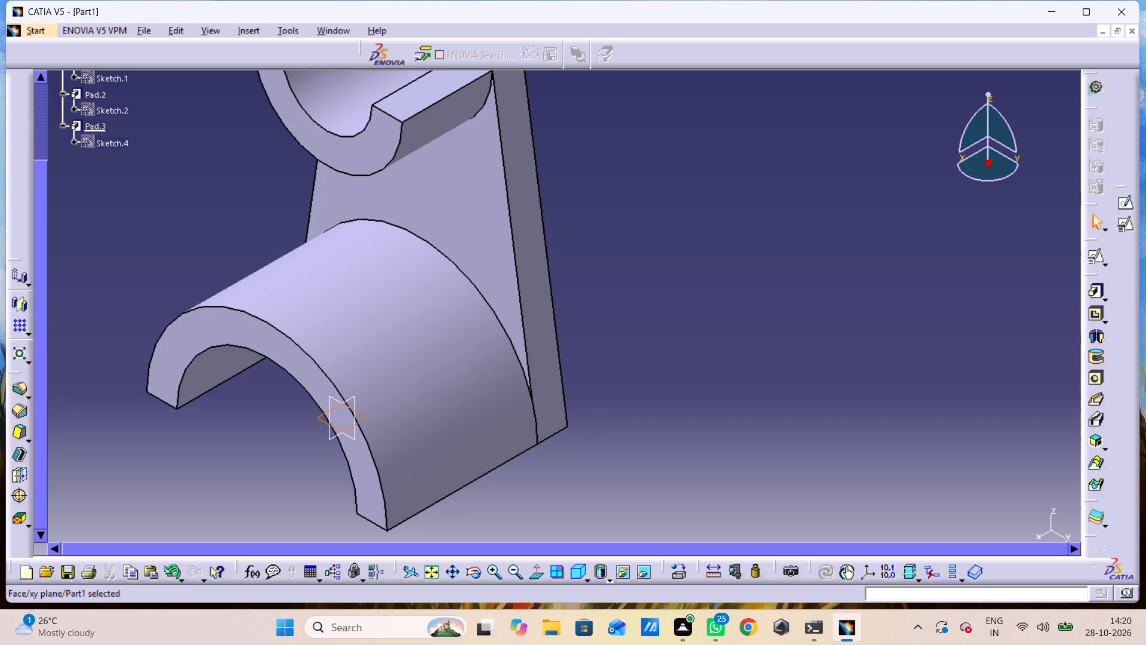
click(1093, 257)
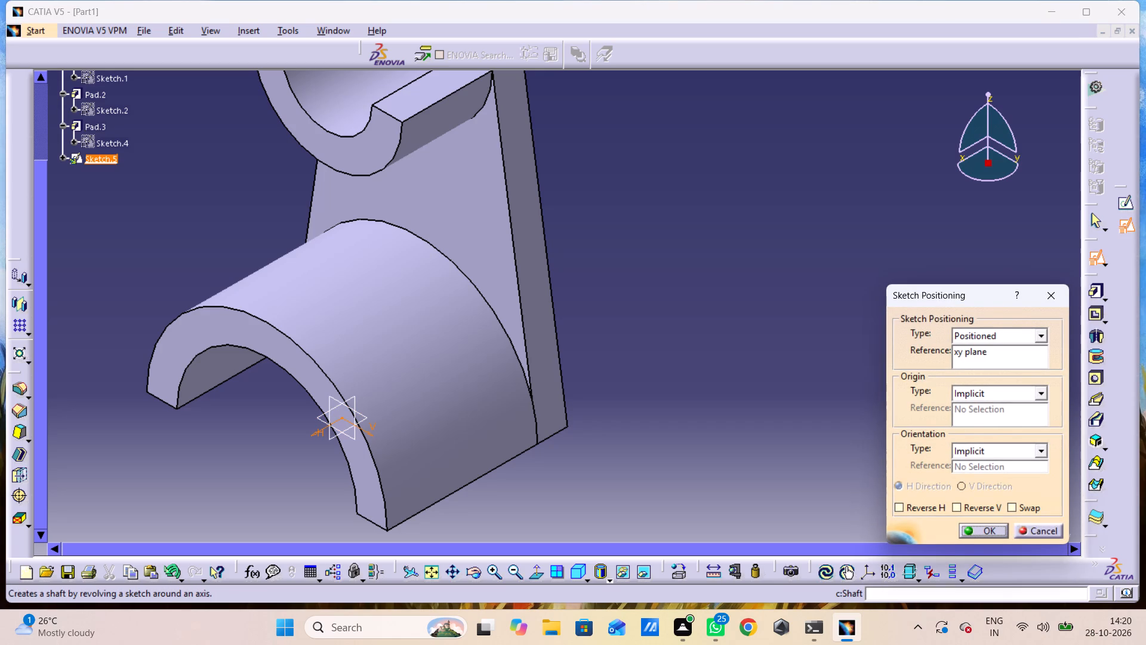
click(983, 532)
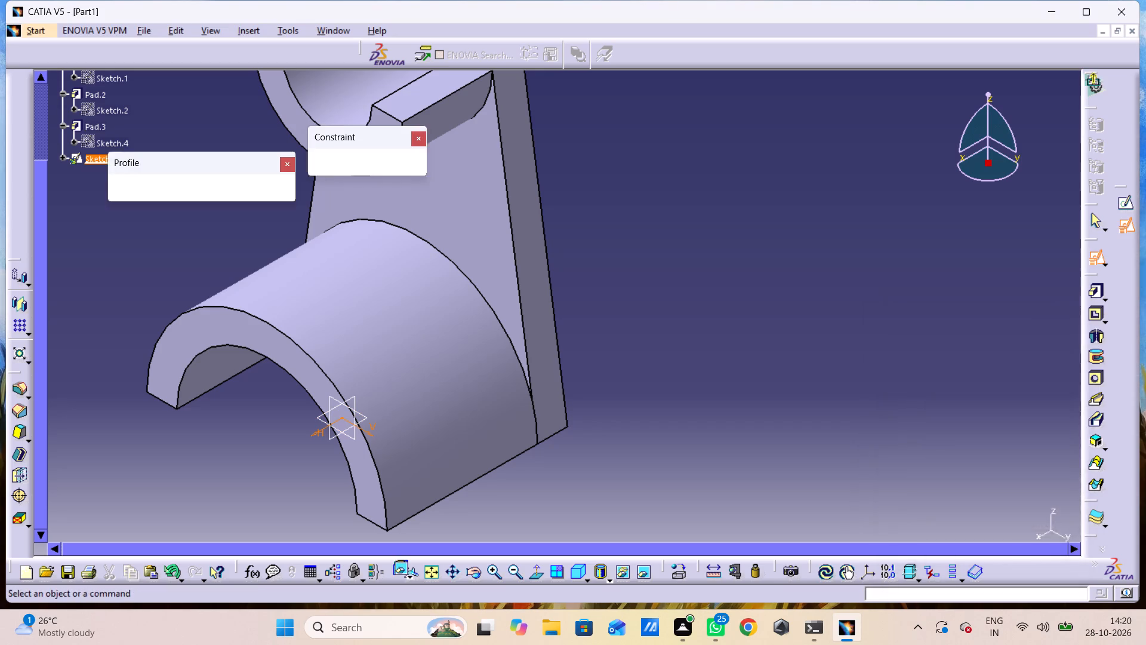
middle_drag(975, 456, 905, 540)
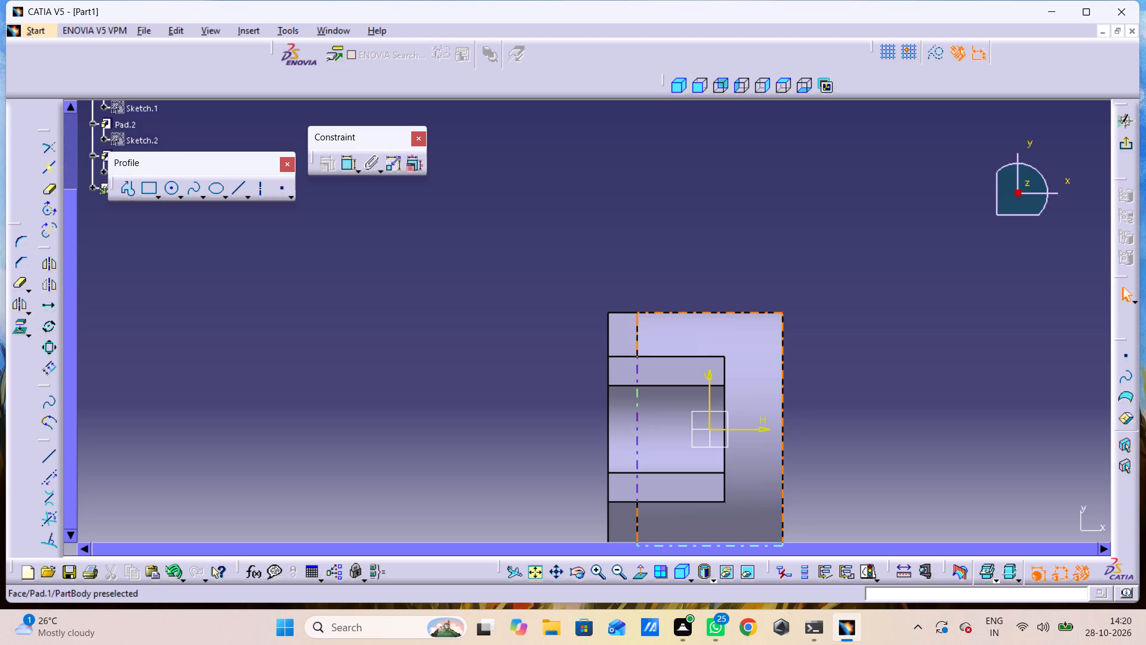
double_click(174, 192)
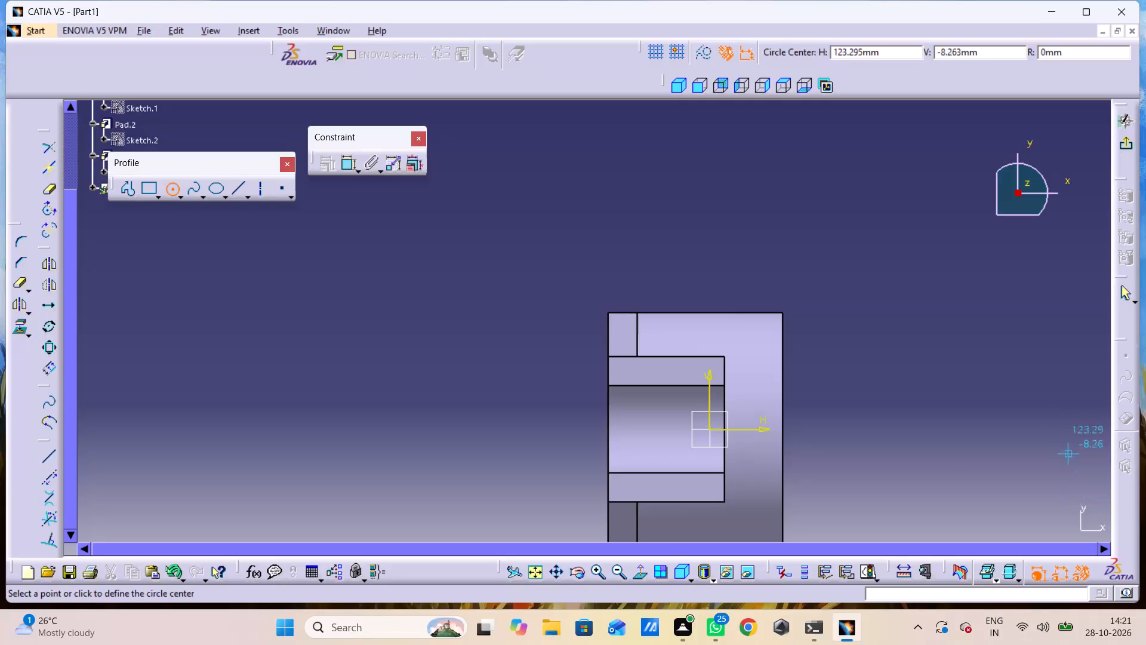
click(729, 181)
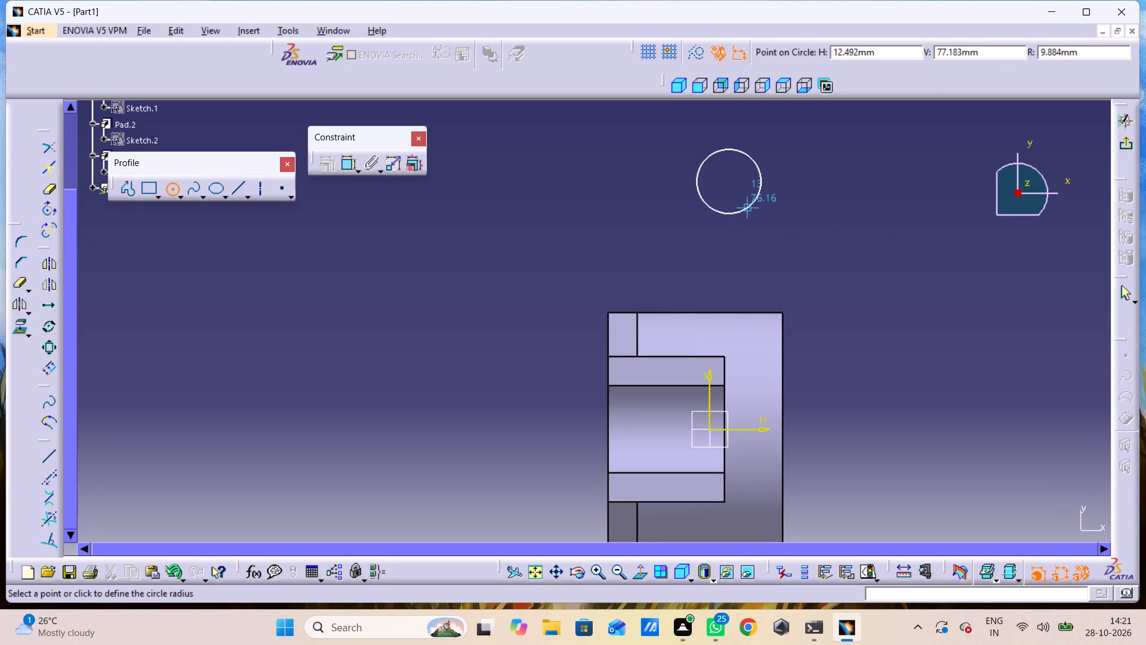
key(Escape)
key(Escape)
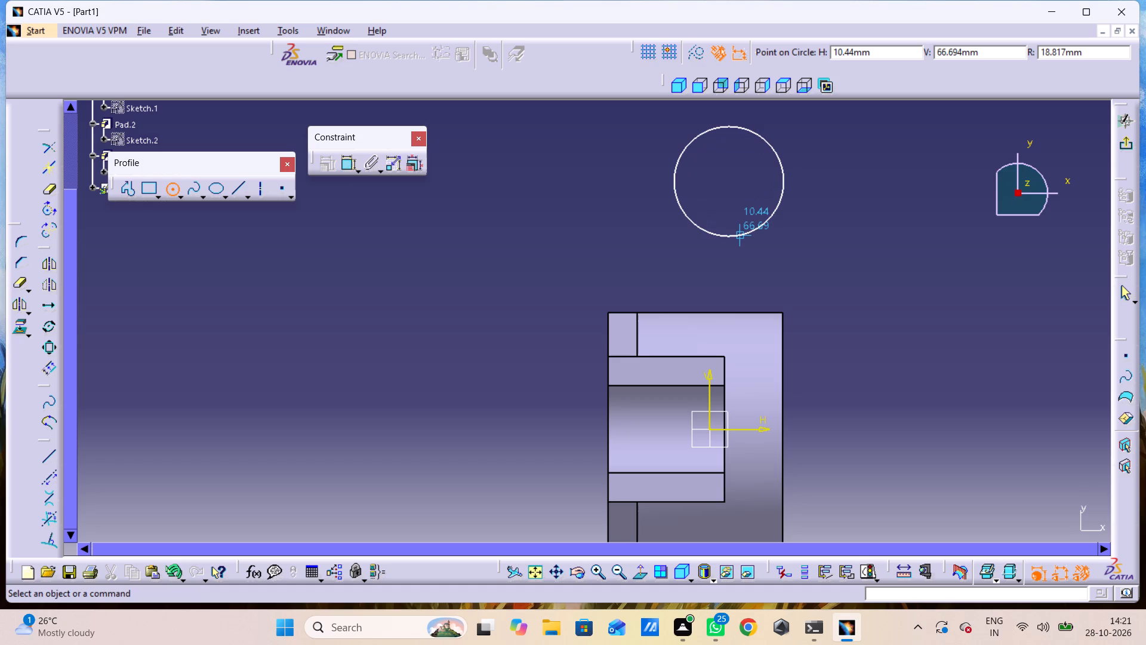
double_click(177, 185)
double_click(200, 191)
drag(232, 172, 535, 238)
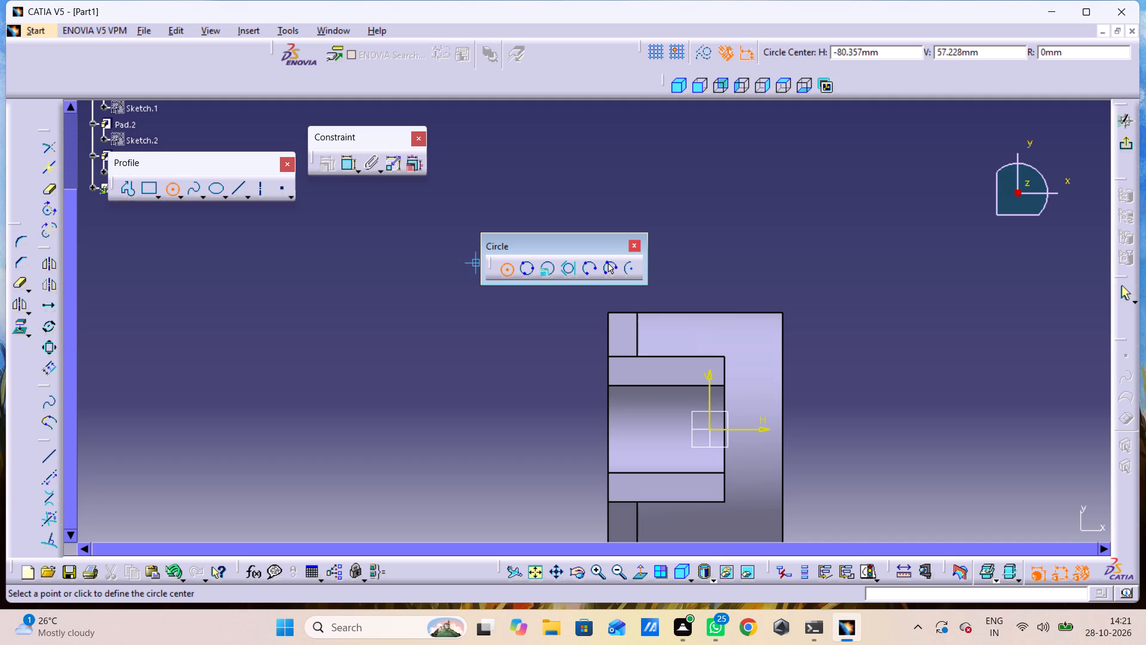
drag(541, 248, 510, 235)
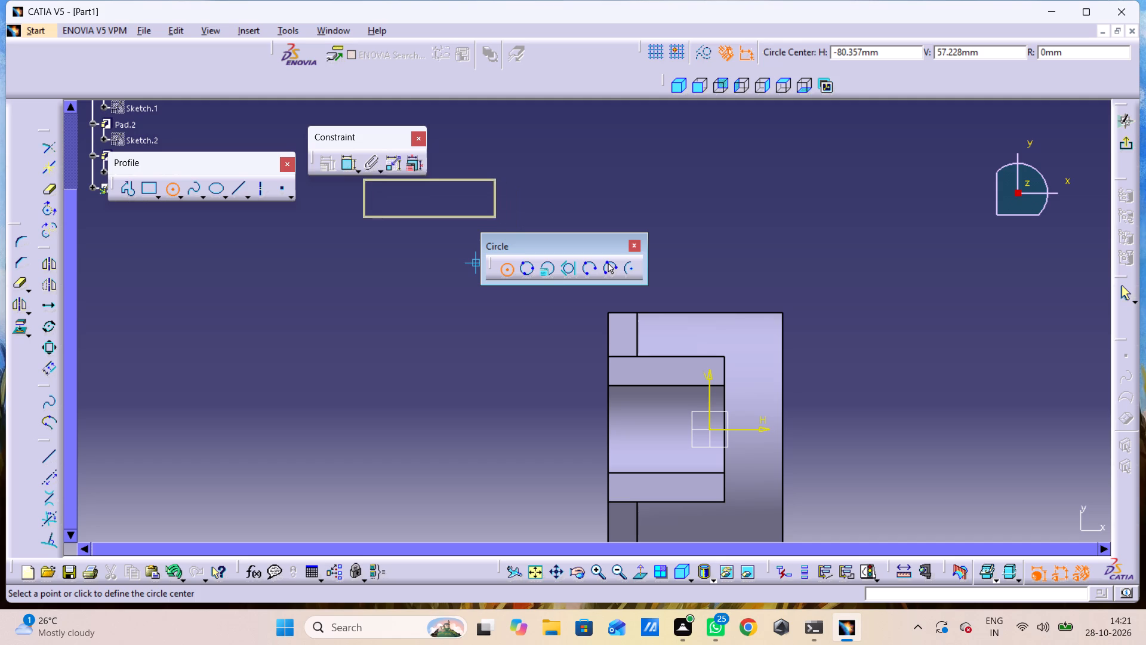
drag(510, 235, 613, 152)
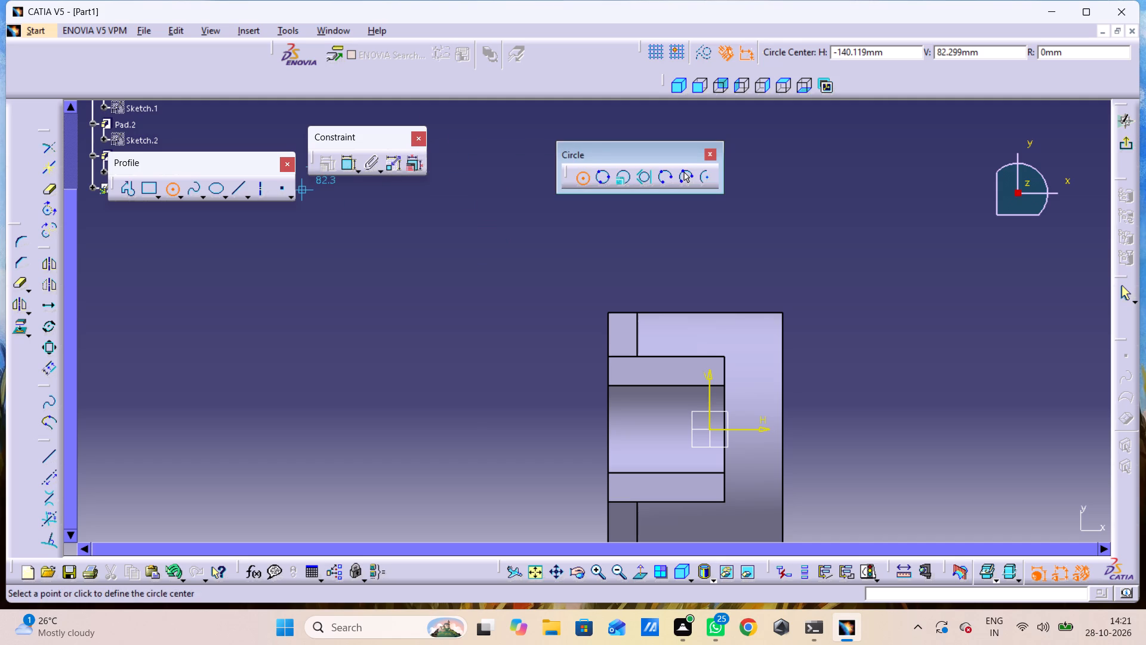
Sketch a closed arched profile beside the part with a base about 45 mm wide, vertical sides about 39 mm and a three-point arc top.
double_click(128, 182)
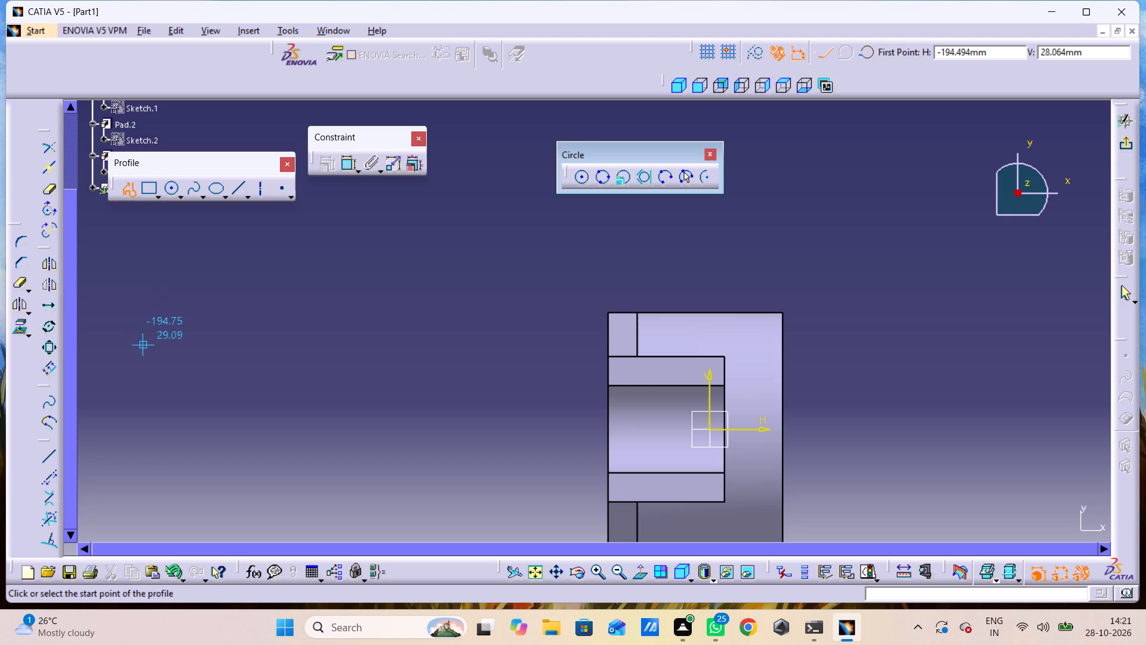
click(220, 349)
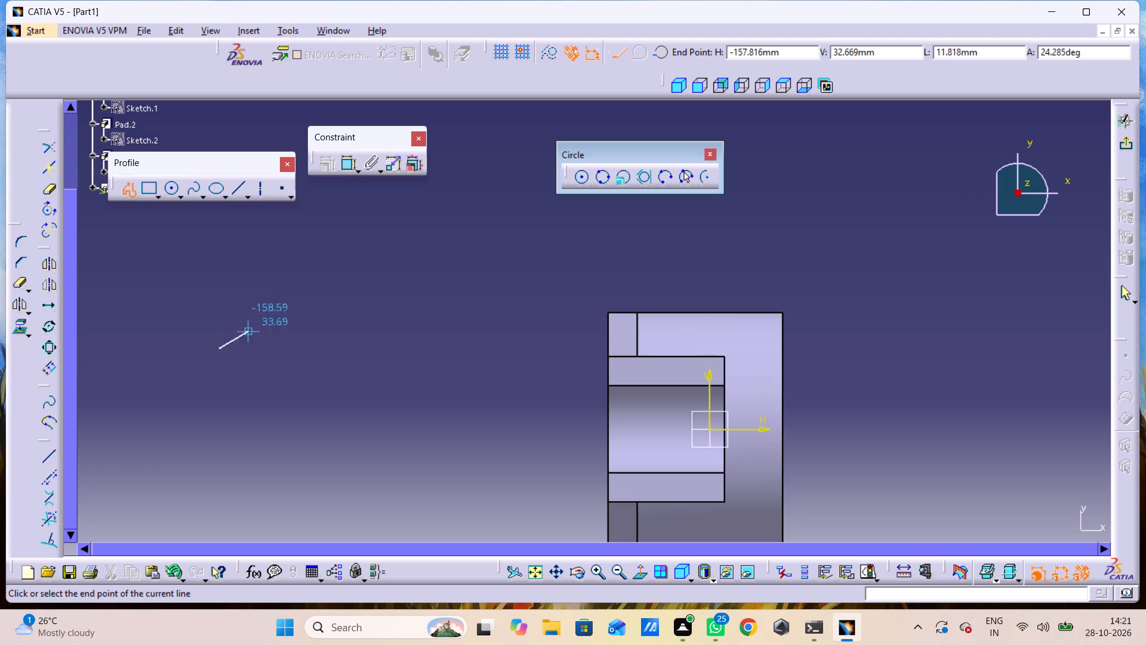
click(349, 349)
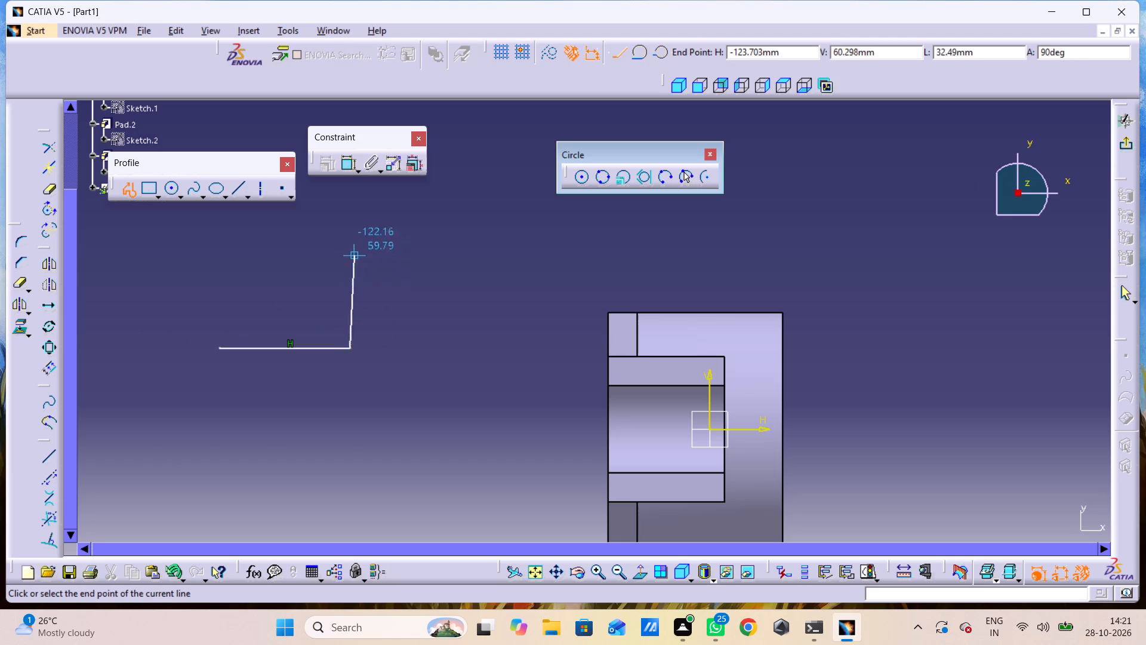
click(353, 235)
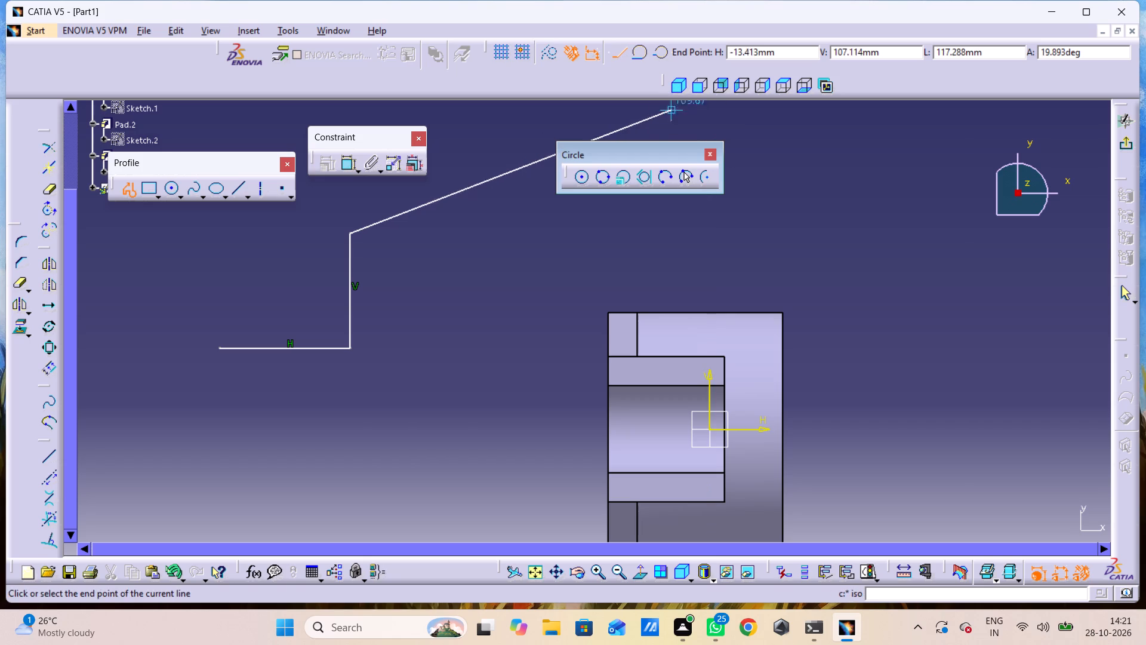
click(667, 49)
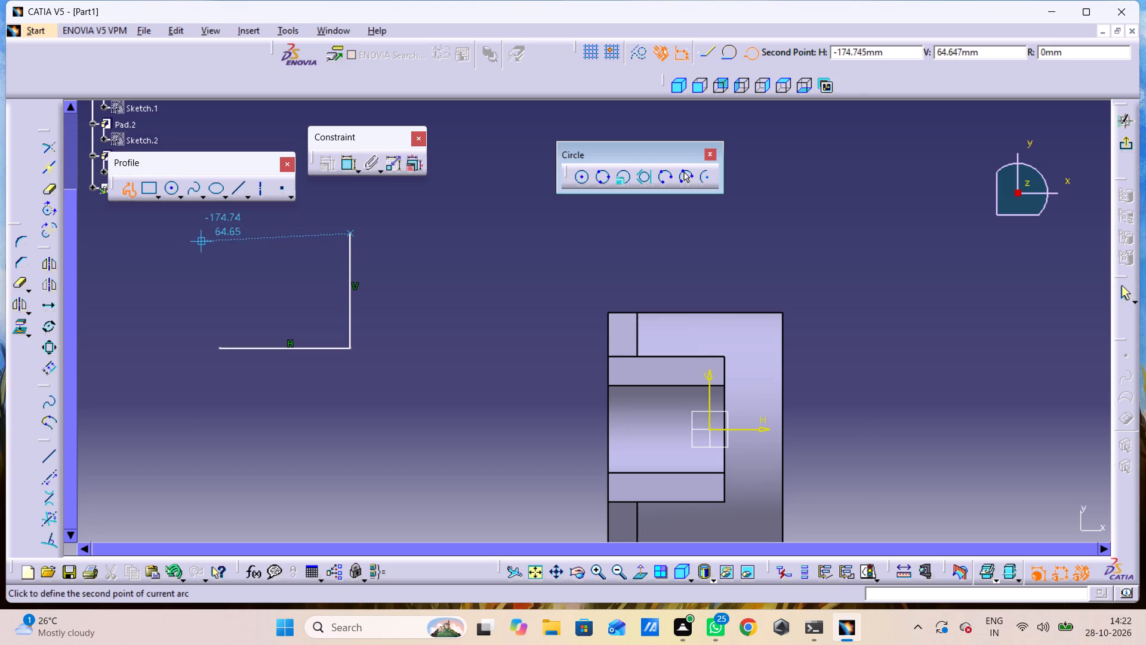
middle_drag(224, 253, 231, 295)
right_drag(226, 258, 231, 295)
middle_drag(231, 300, 262, 401)
right_drag(231, 300, 262, 401)
right_click(262, 401)
middle_drag(261, 400, 260, 393)
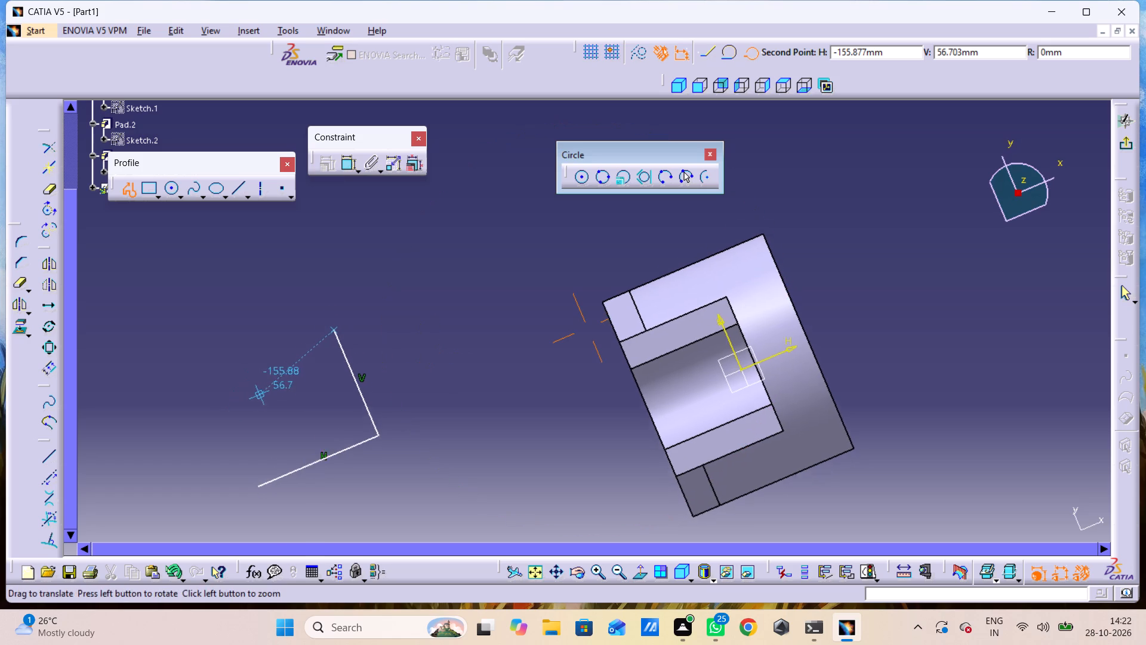
middle_drag(260, 393, 254, 353)
middle_drag(255, 314, 266, 403)
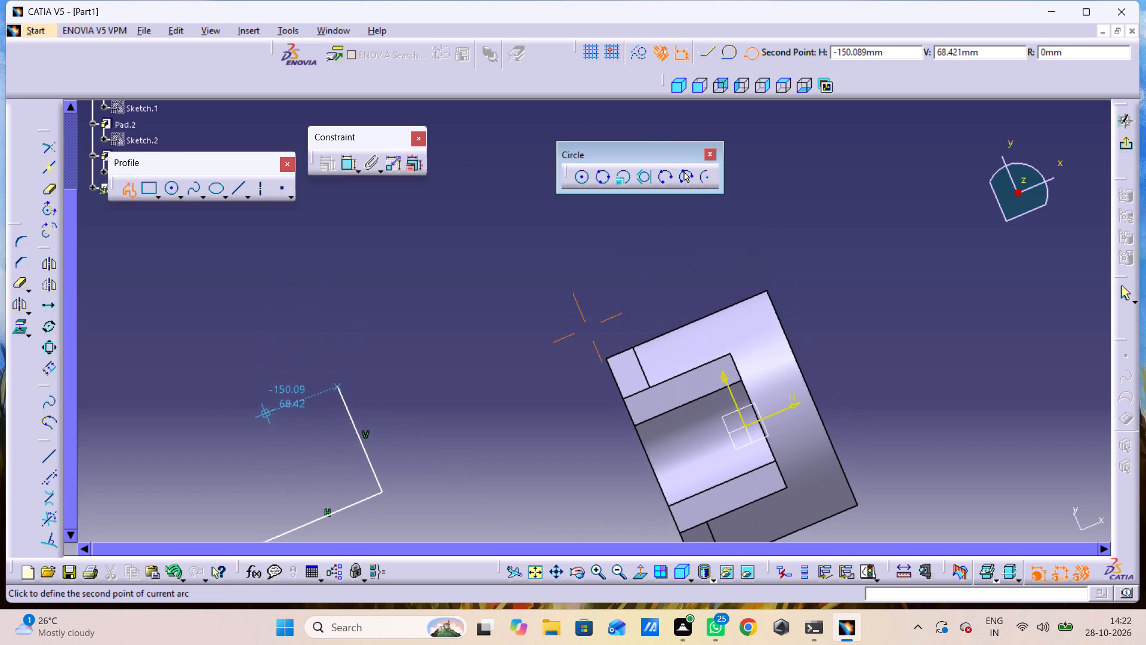
middle_drag(266, 403, 273, 315)
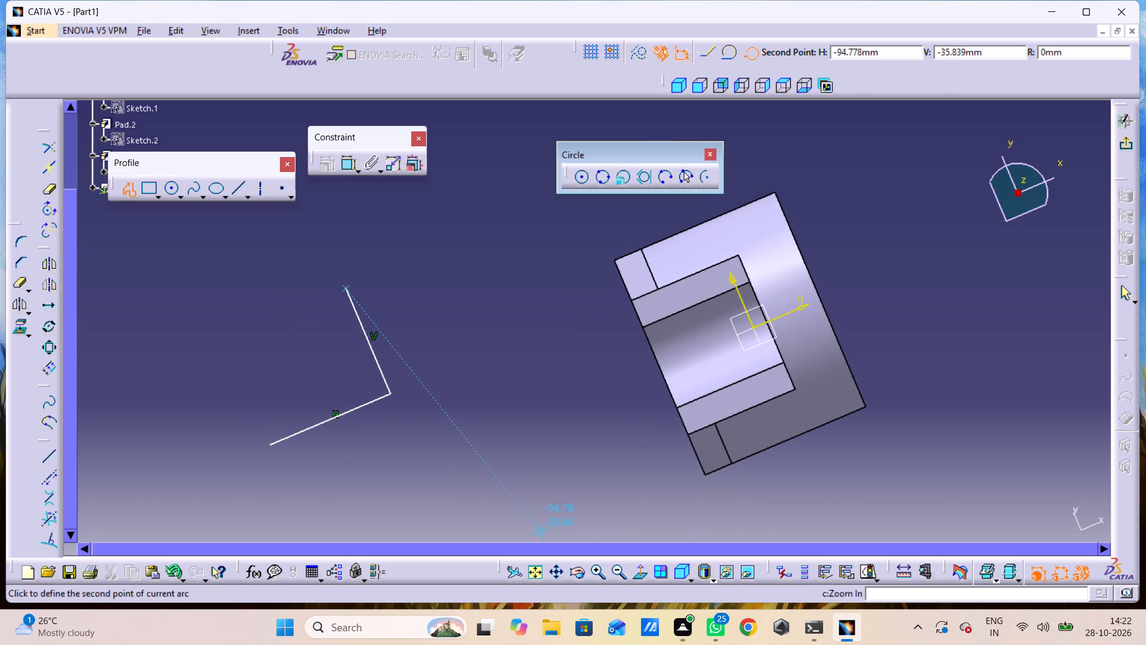
click(639, 580)
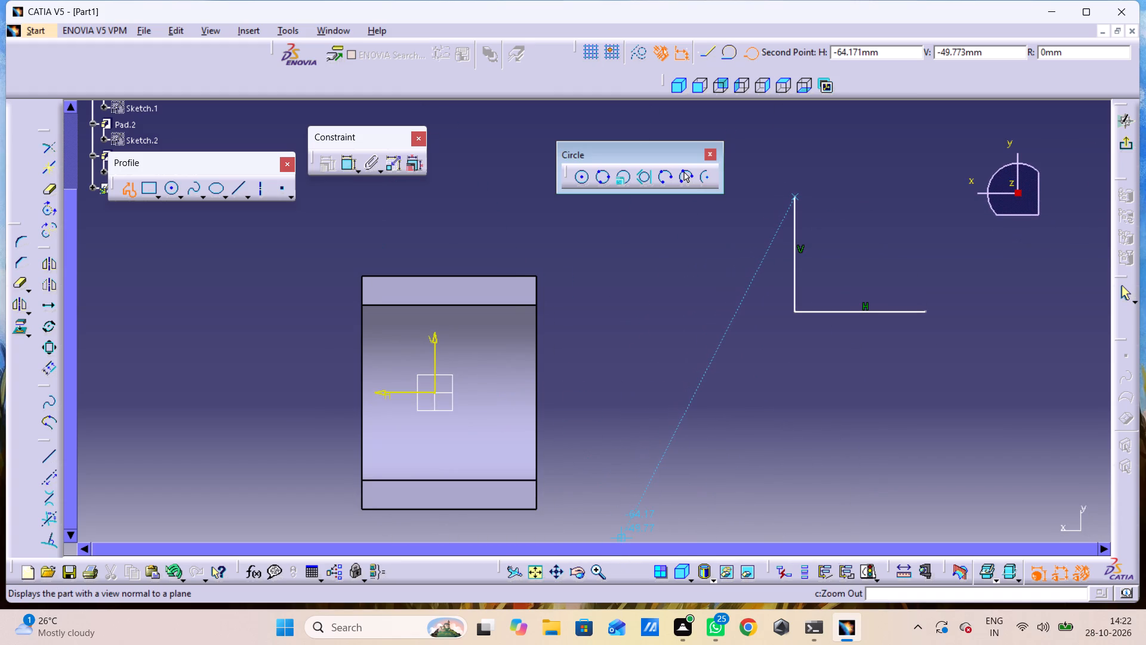
click(643, 576)
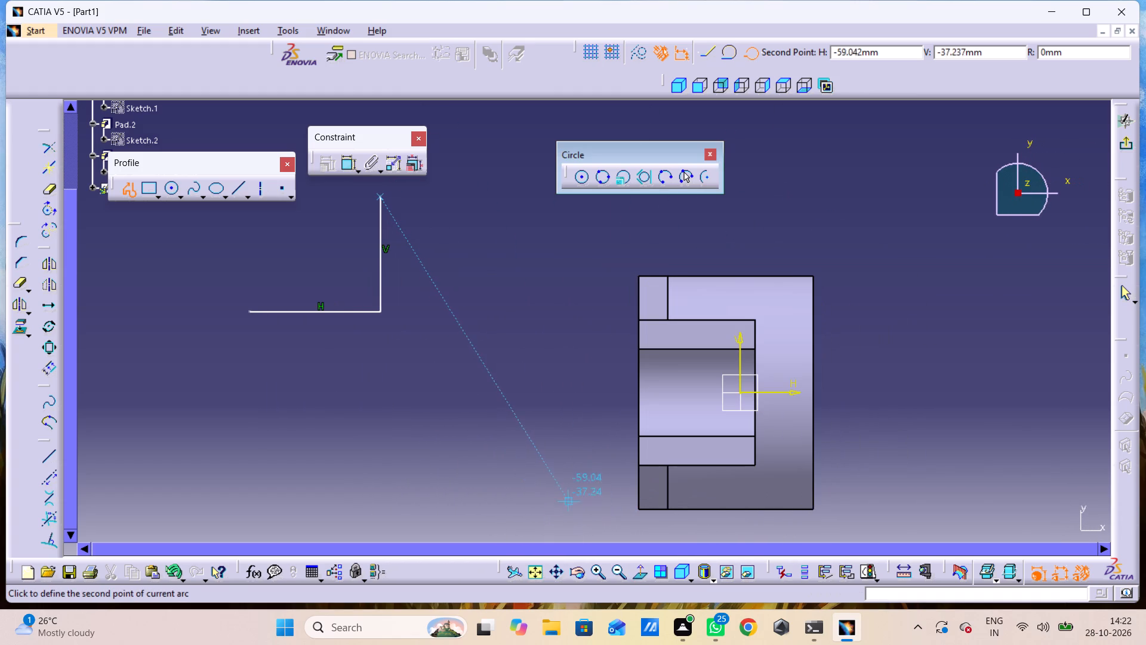
middle_drag(535, 447, 543, 552)
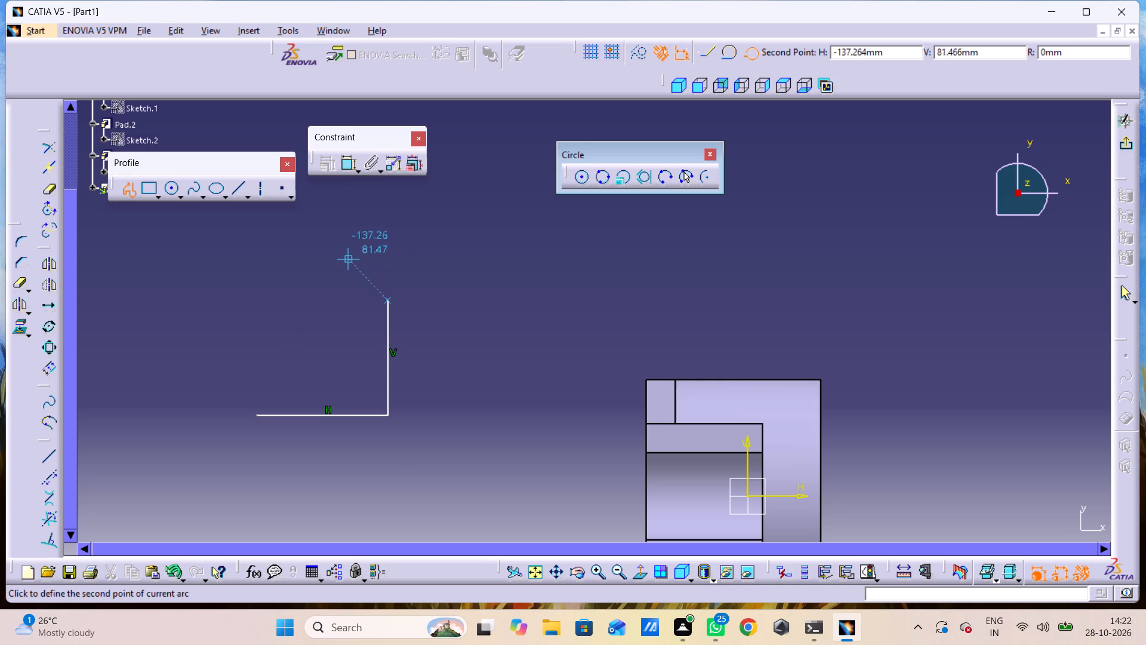
click(325, 248)
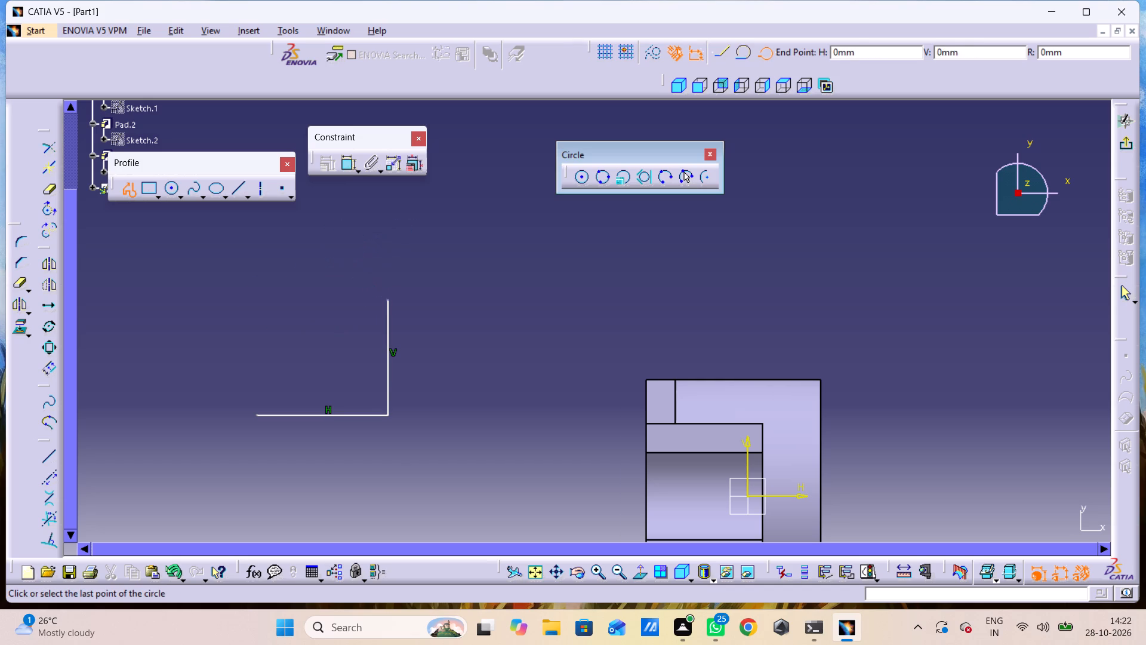
click(260, 298)
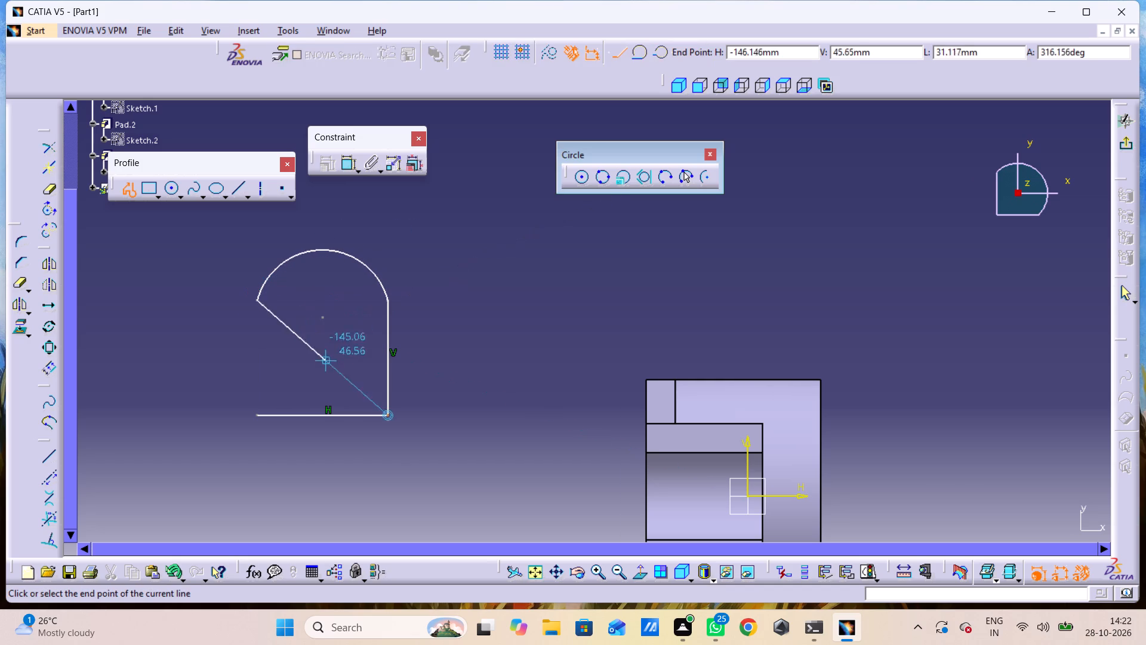
click(258, 414)
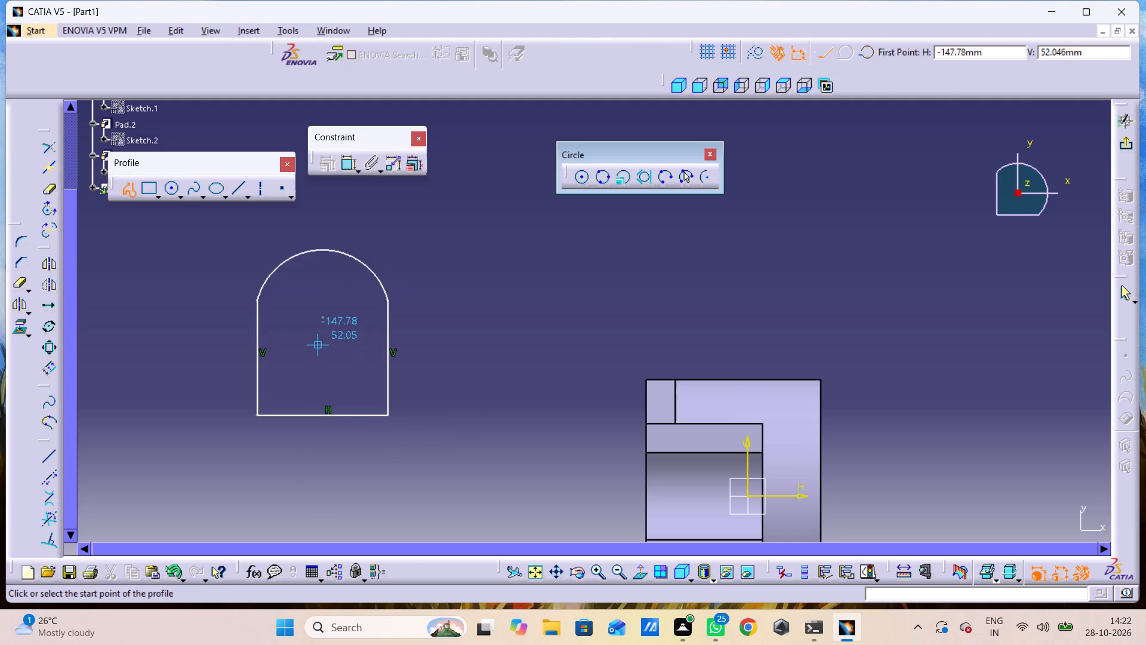
Dimension the radius of the profile's top arc and set it to 20 mm.
double_click(346, 158)
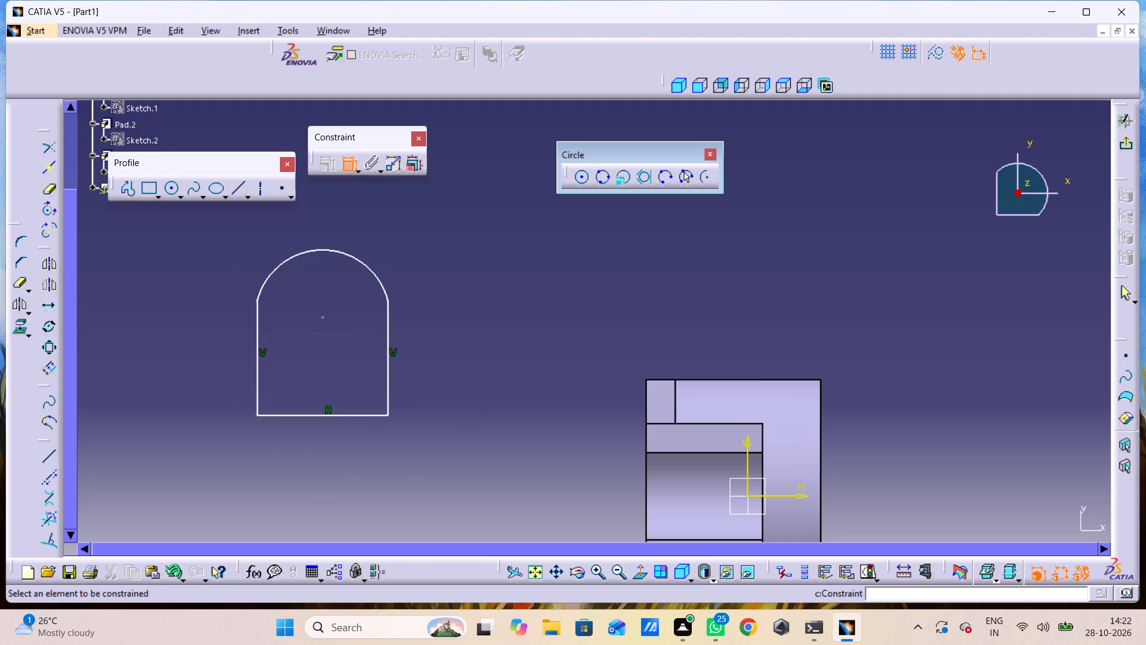
click(358, 263)
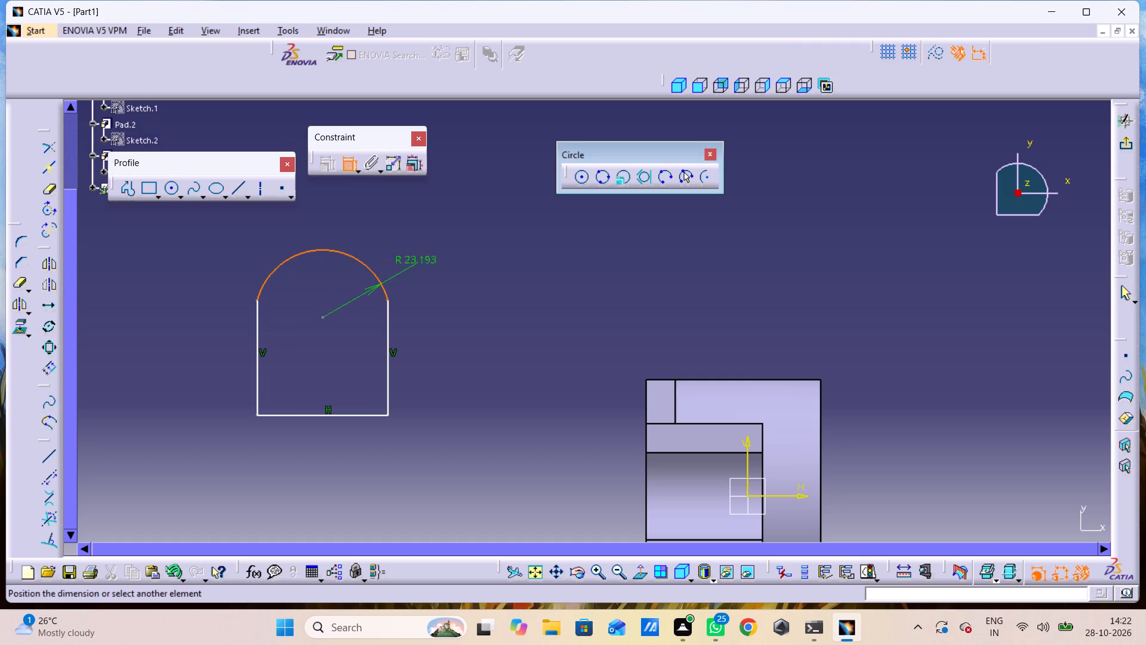
click(436, 265)
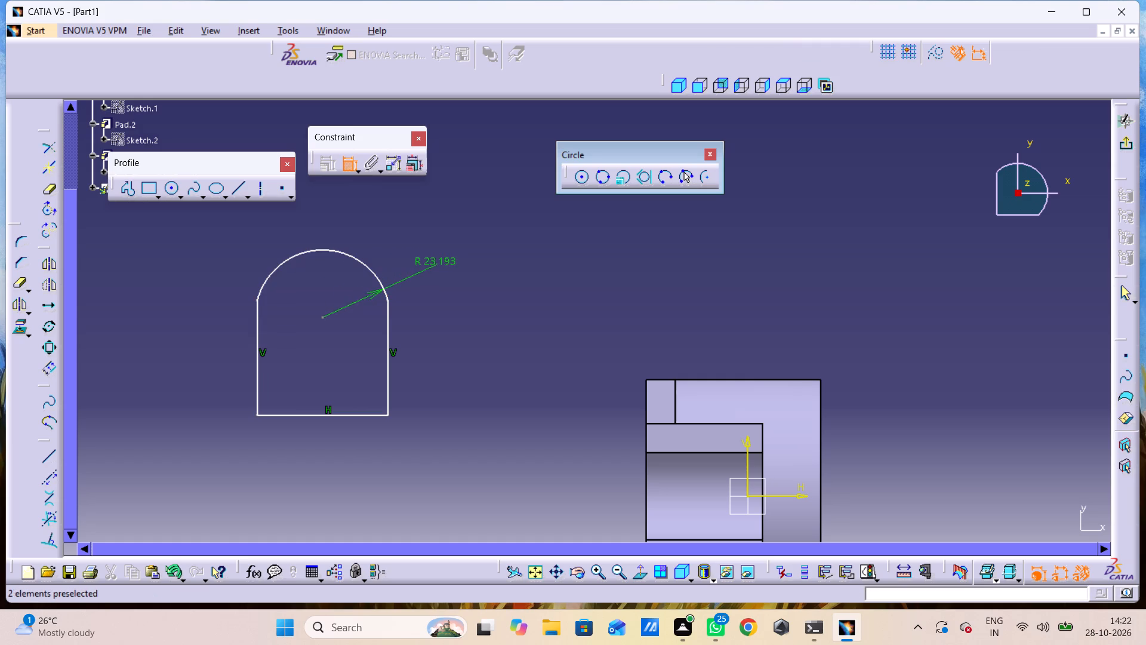
double_click(443, 257)
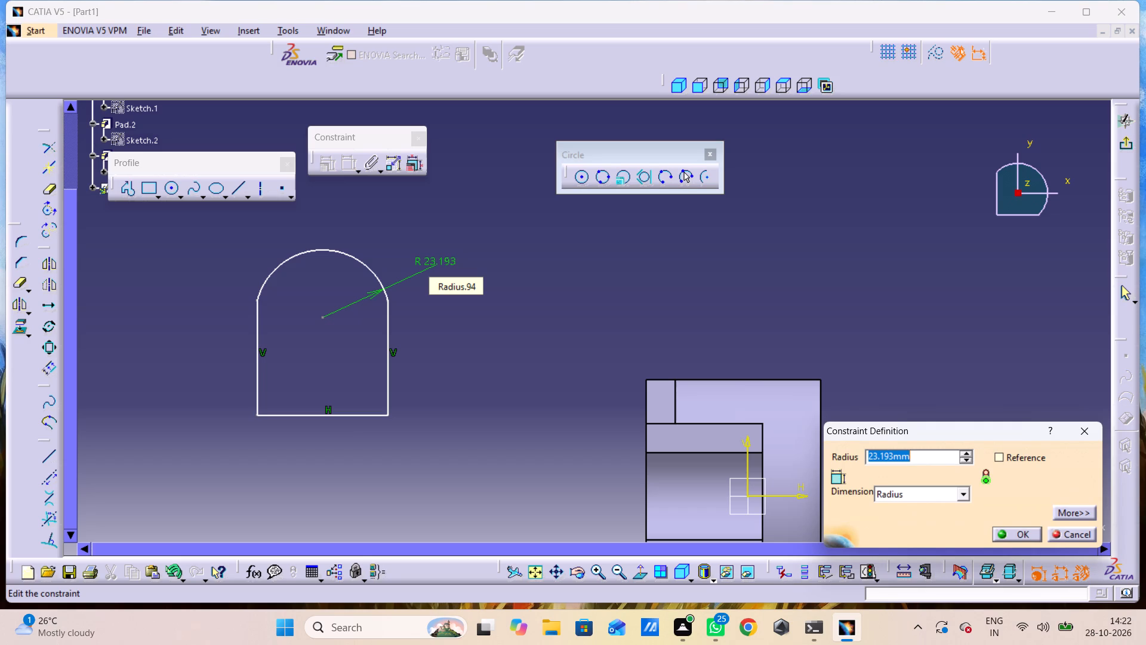
text(20)
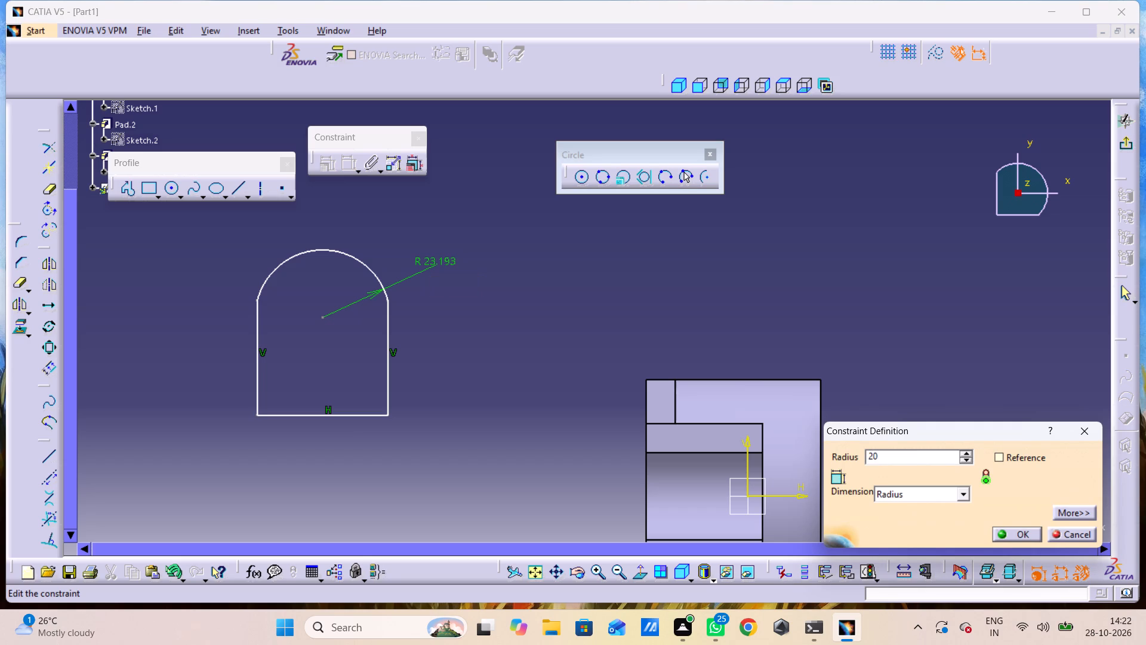
key(Return)
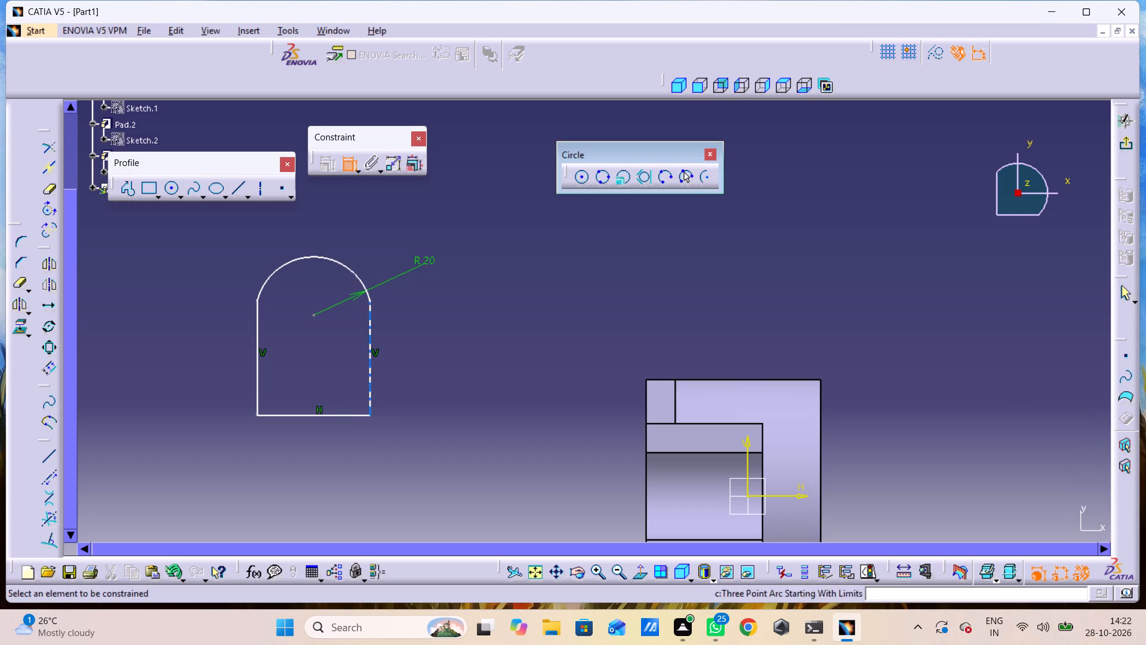
Sketch a circle of about 10.6 mm radius inside the arched profile, centred near the top arc's centre.
click(170, 189)
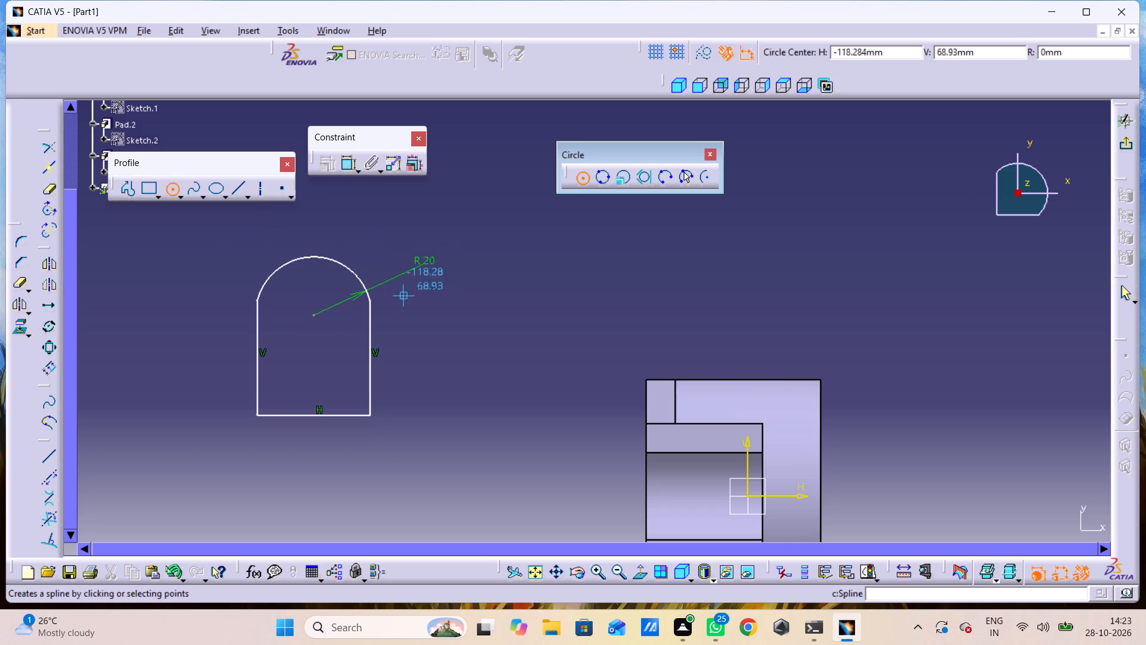
click(313, 313)
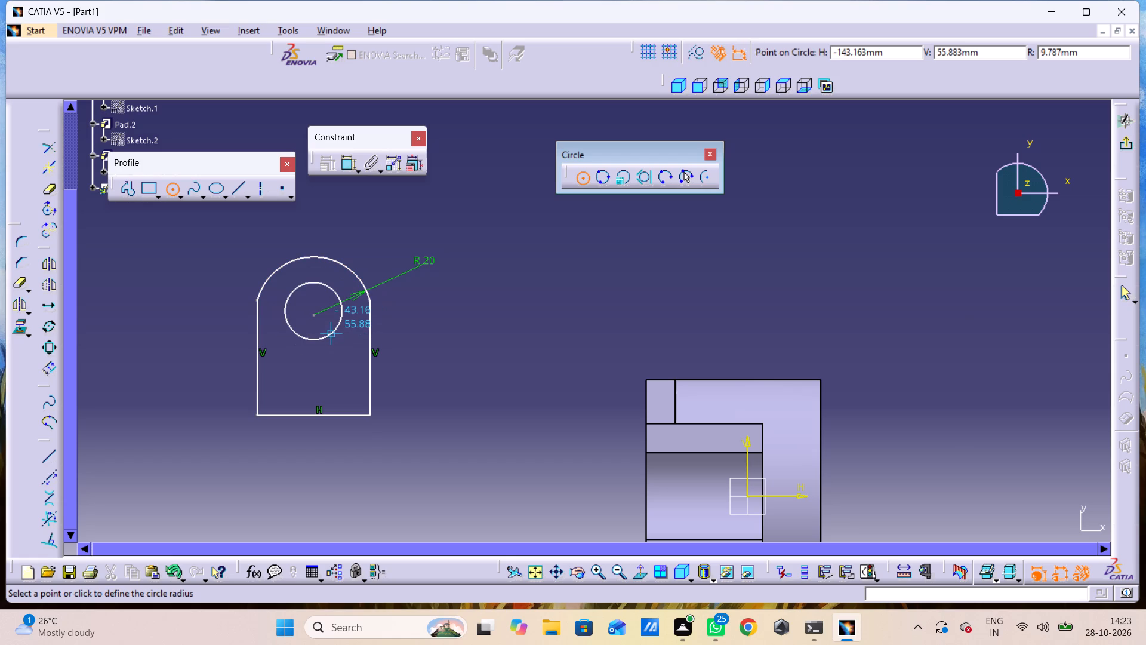
click(331, 336)
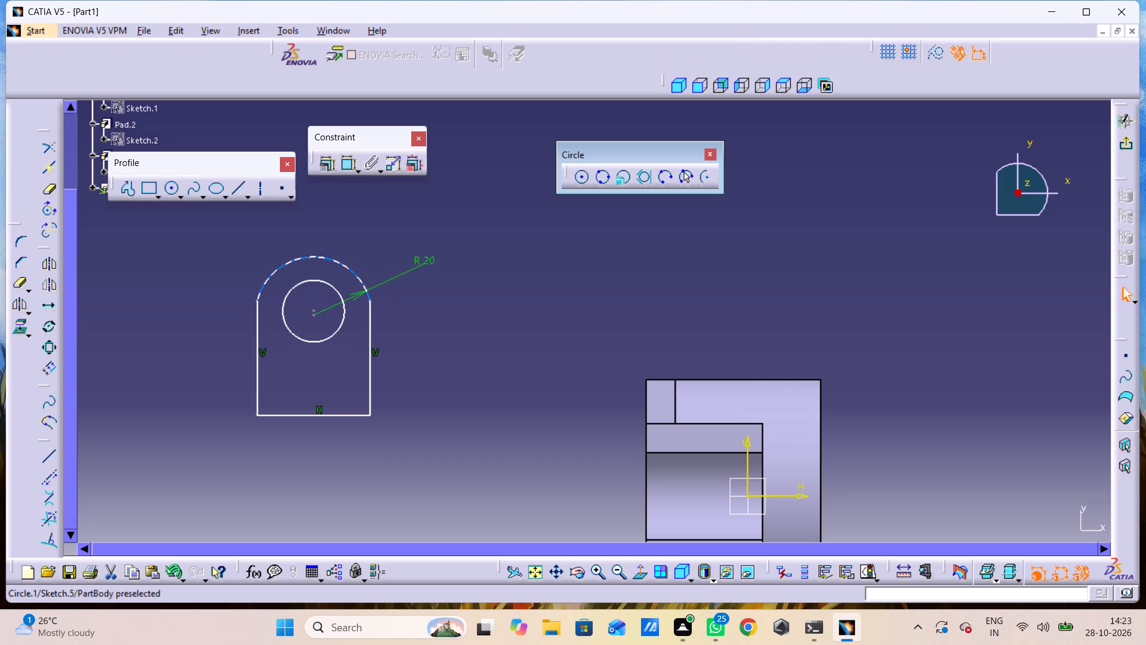
Dimension the inner circle as a diameter and set it to 16 mm.
click(332, 291)
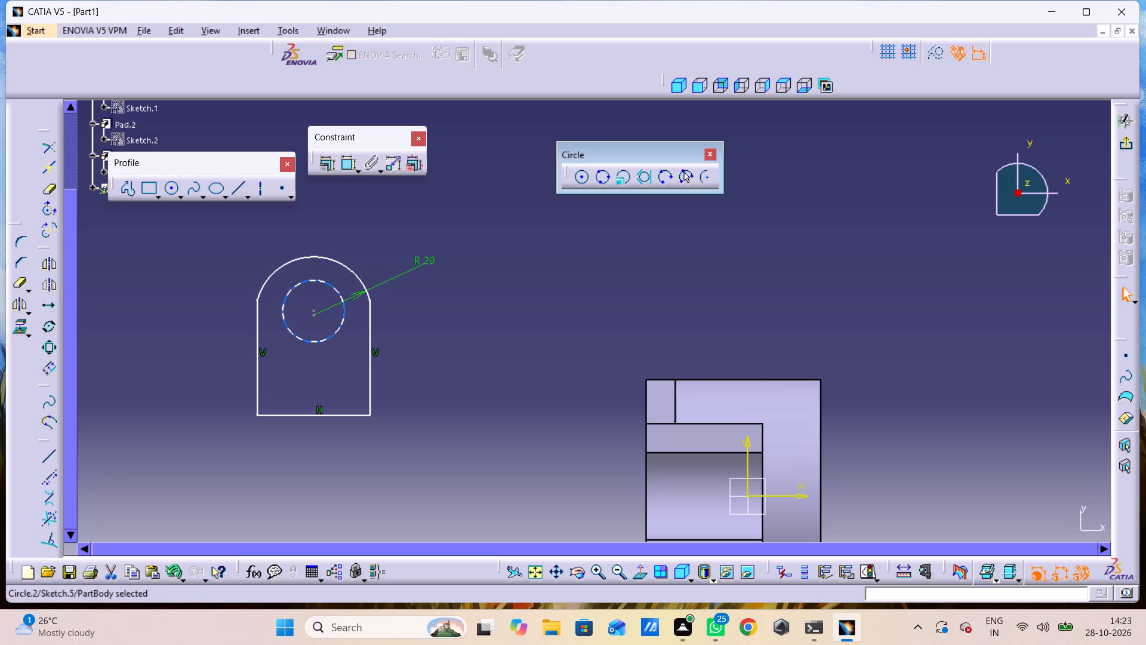
double_click(344, 160)
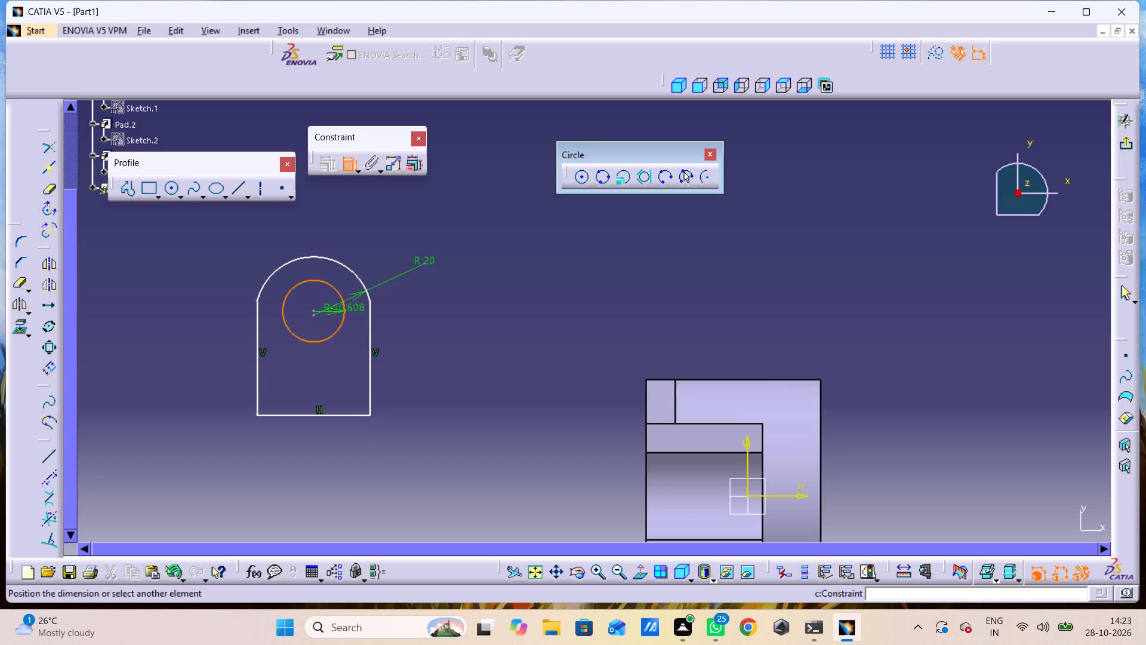
click(432, 342)
double_click(430, 333)
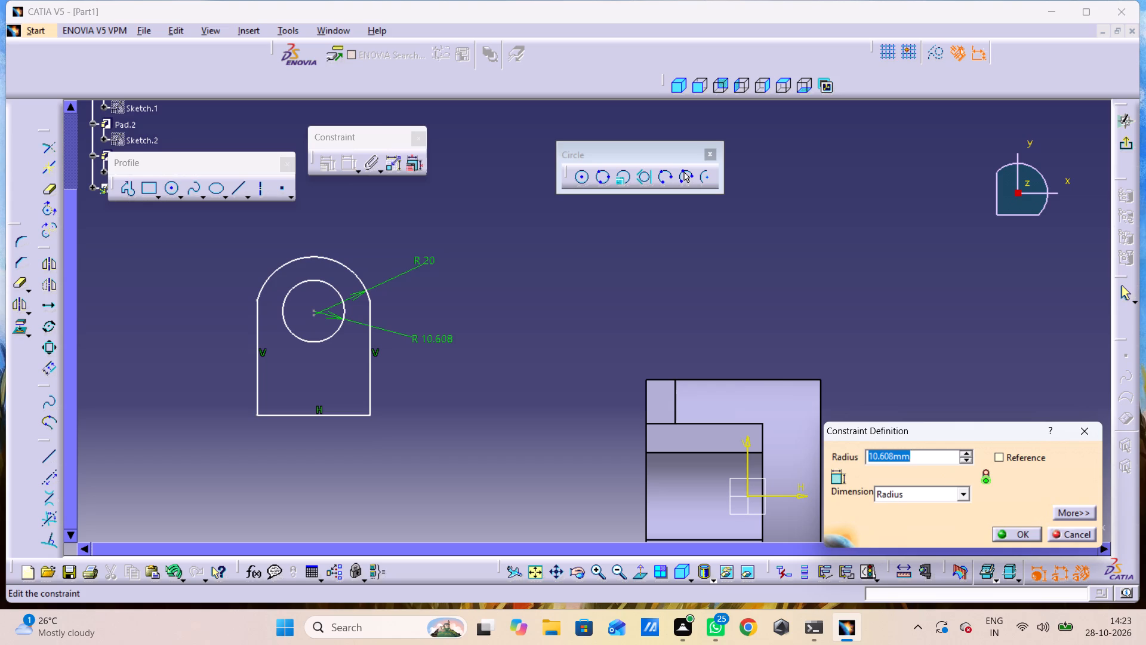
click(900, 492)
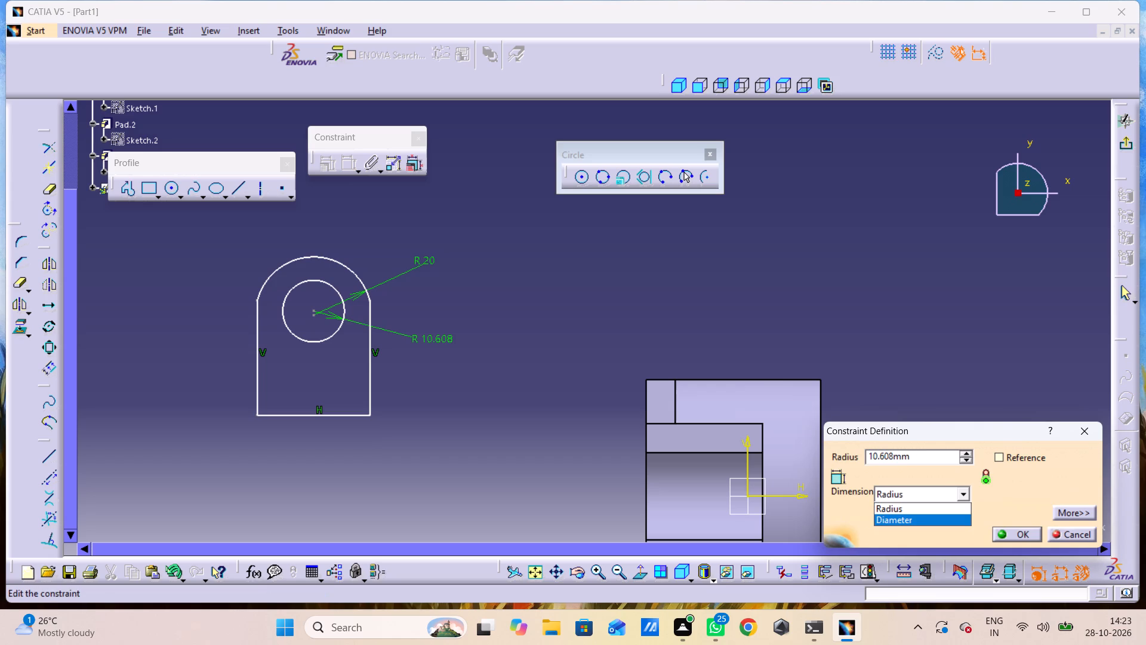
click(904, 520)
drag(916, 452, 851, 456)
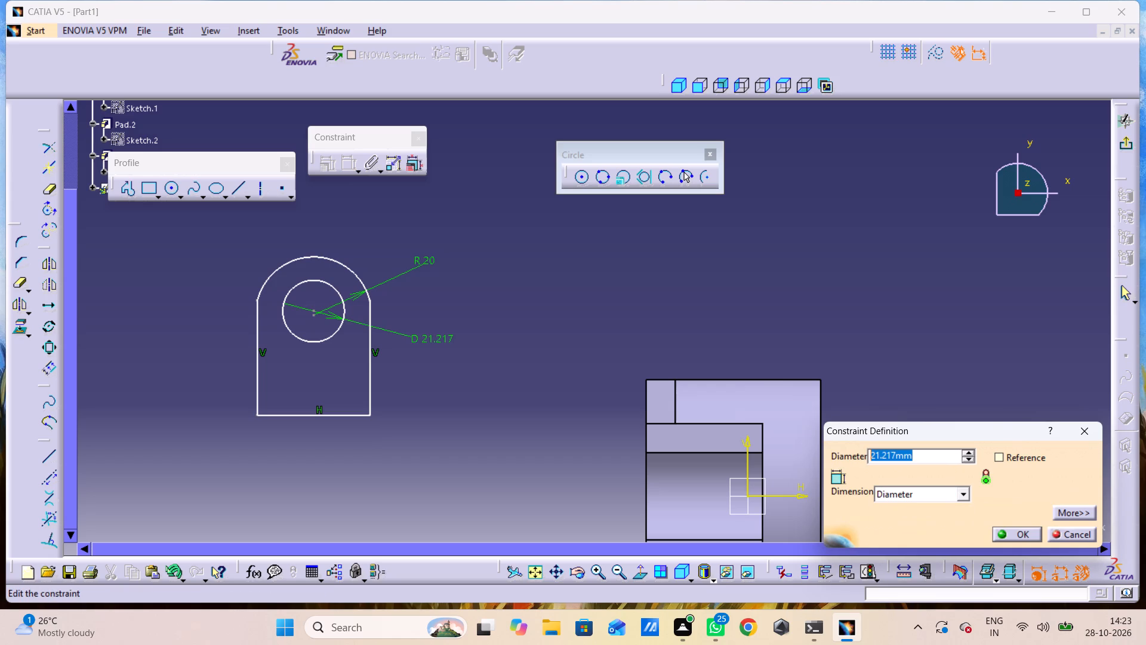
key(BackSpace)
text(16)
key(Return)
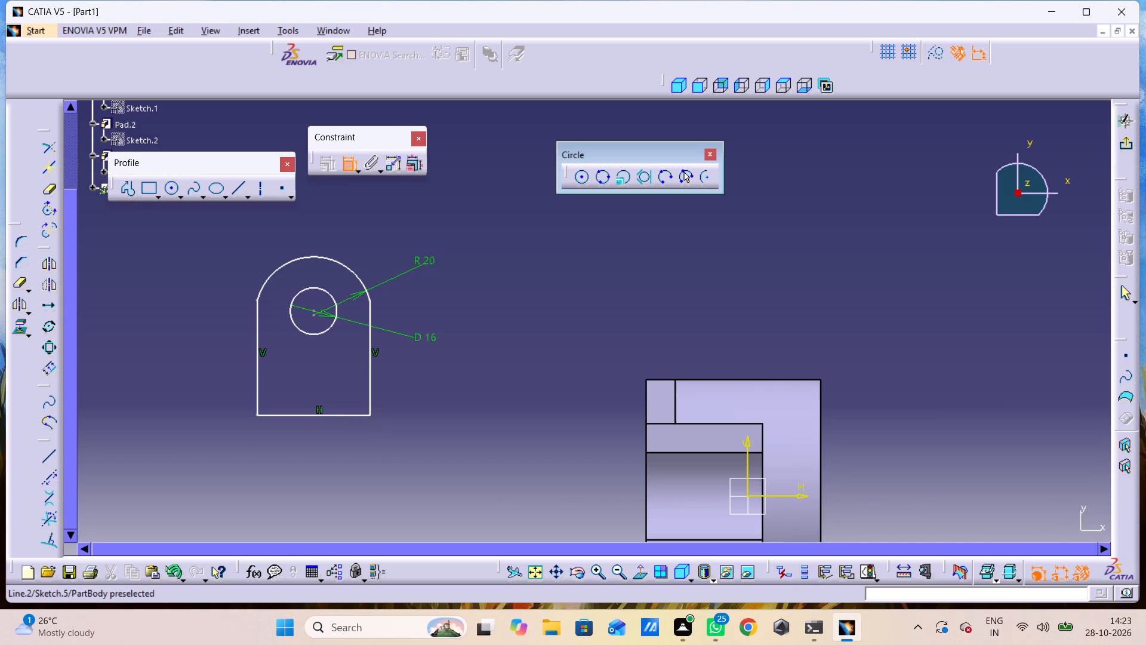
Dimension the profile's vertical side and set its length to 20 mm.
middle_drag(394, 360, 384, 349)
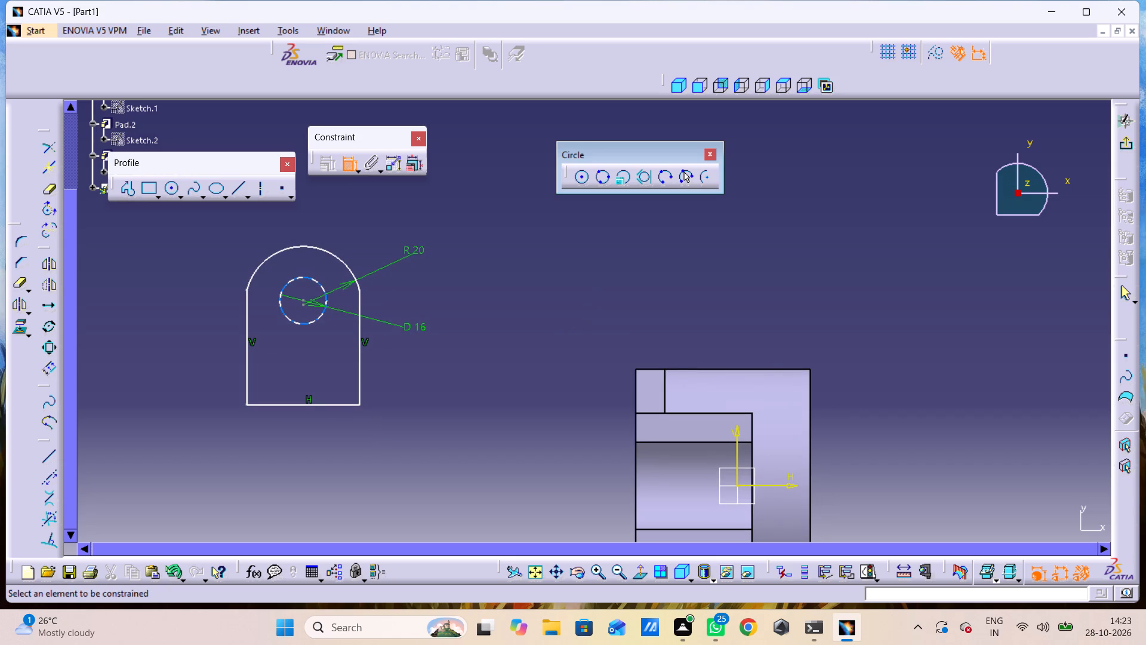
click(361, 351)
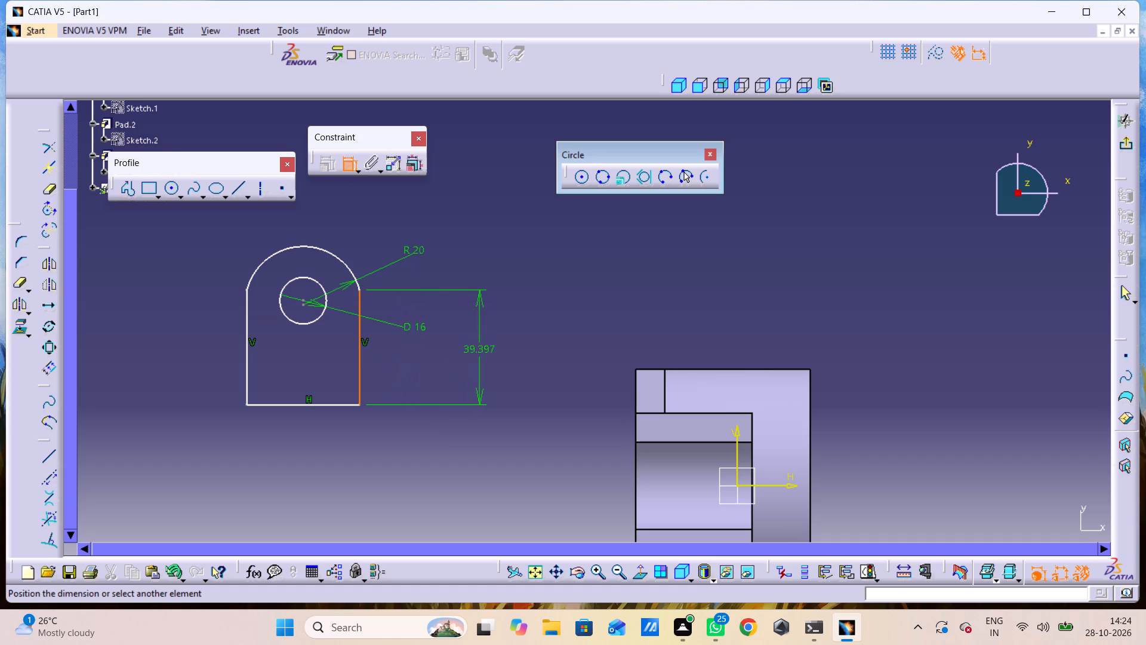
click(482, 348)
click(482, 340)
double_click(483, 340)
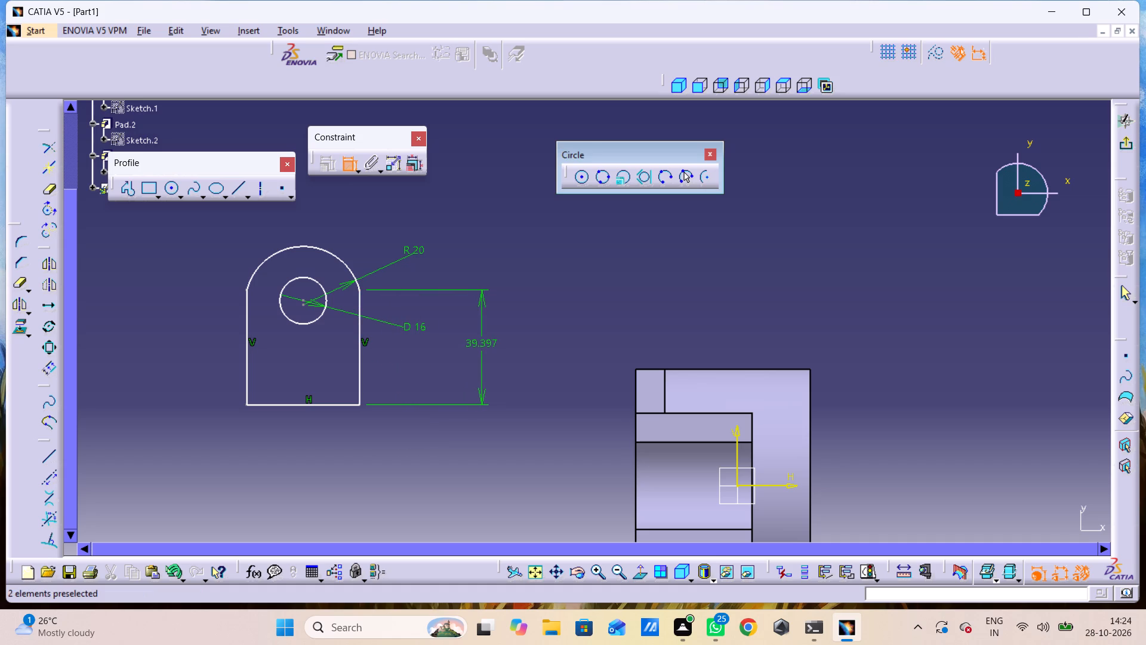
text(20)
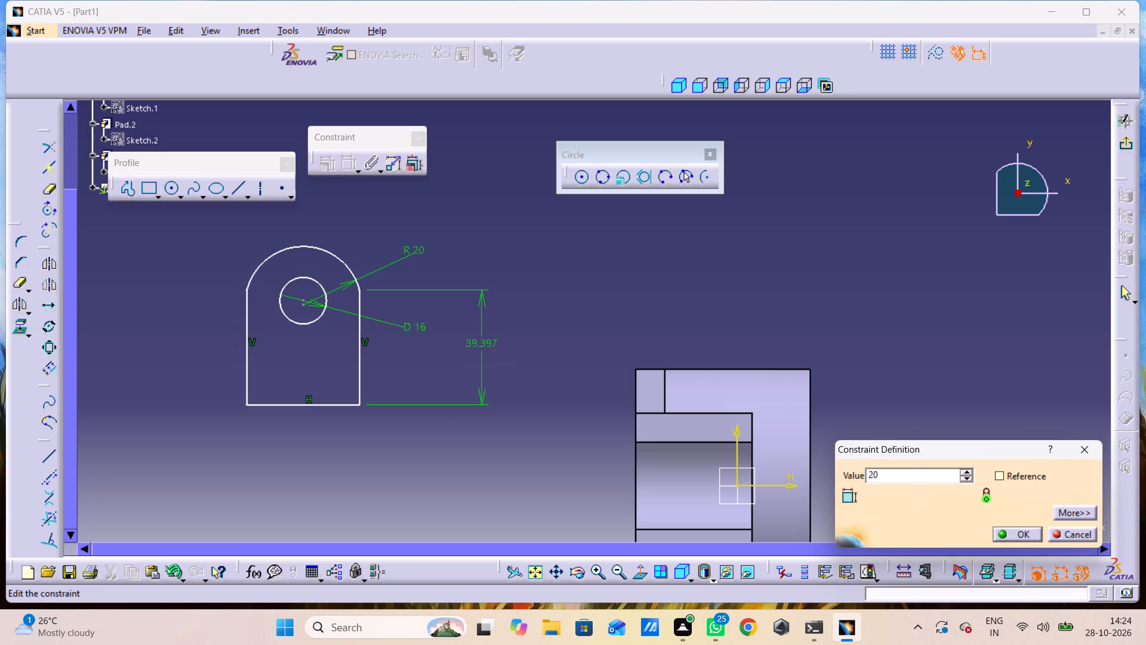
key(Return)
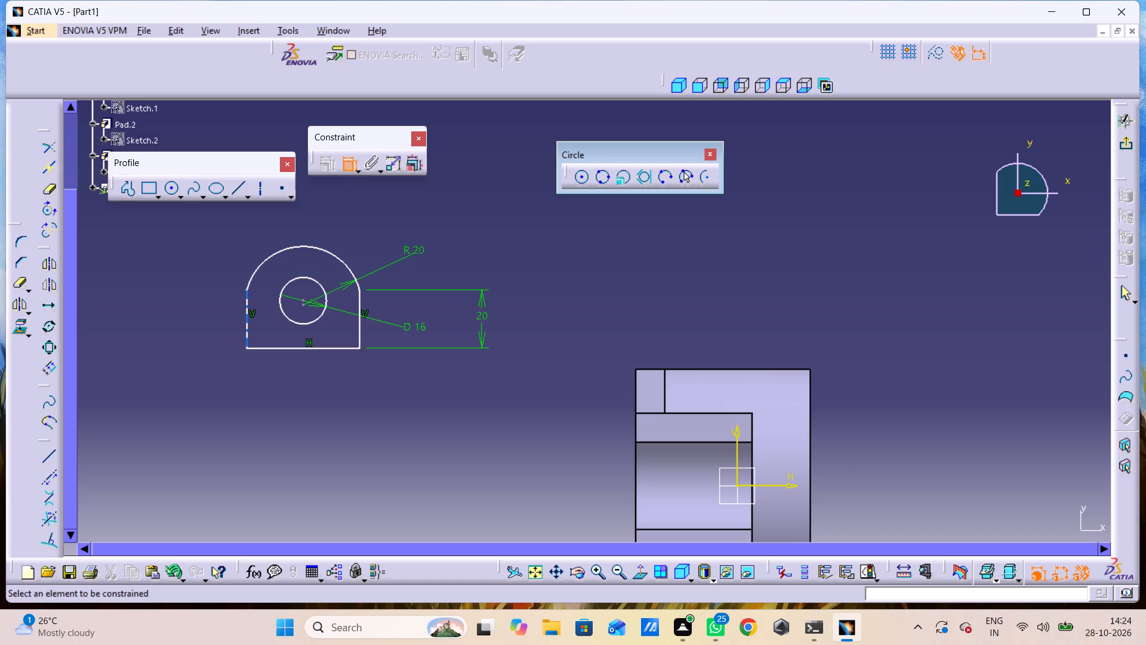
Dimension the width of the profile's base line, placing the dimension below it.
click(312, 348)
click(304, 409)
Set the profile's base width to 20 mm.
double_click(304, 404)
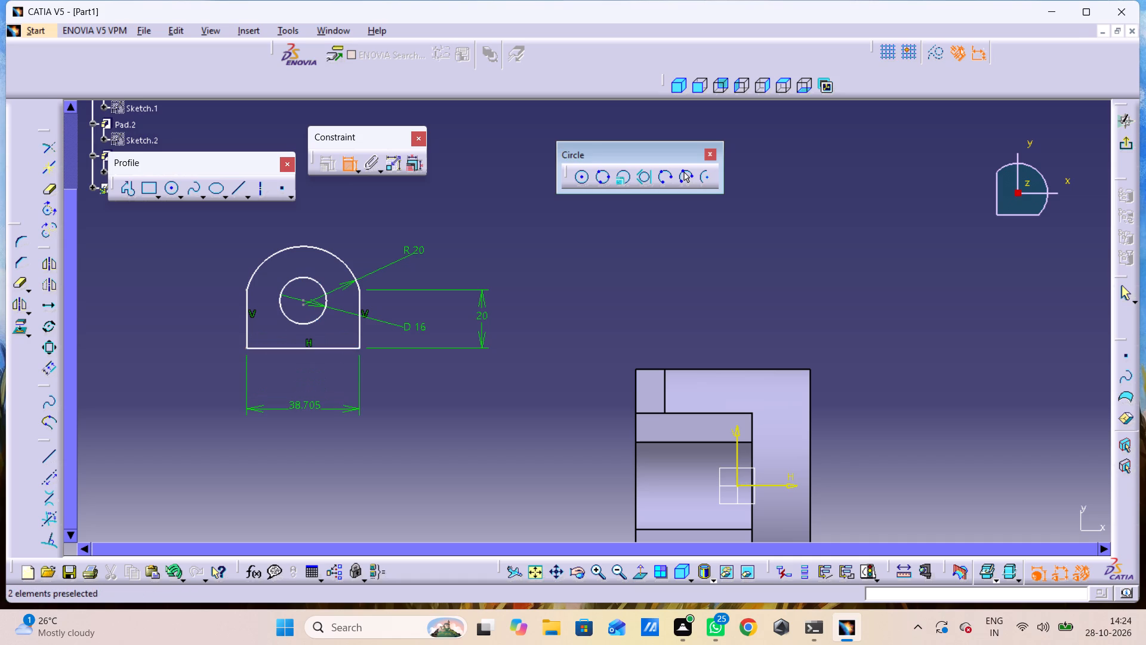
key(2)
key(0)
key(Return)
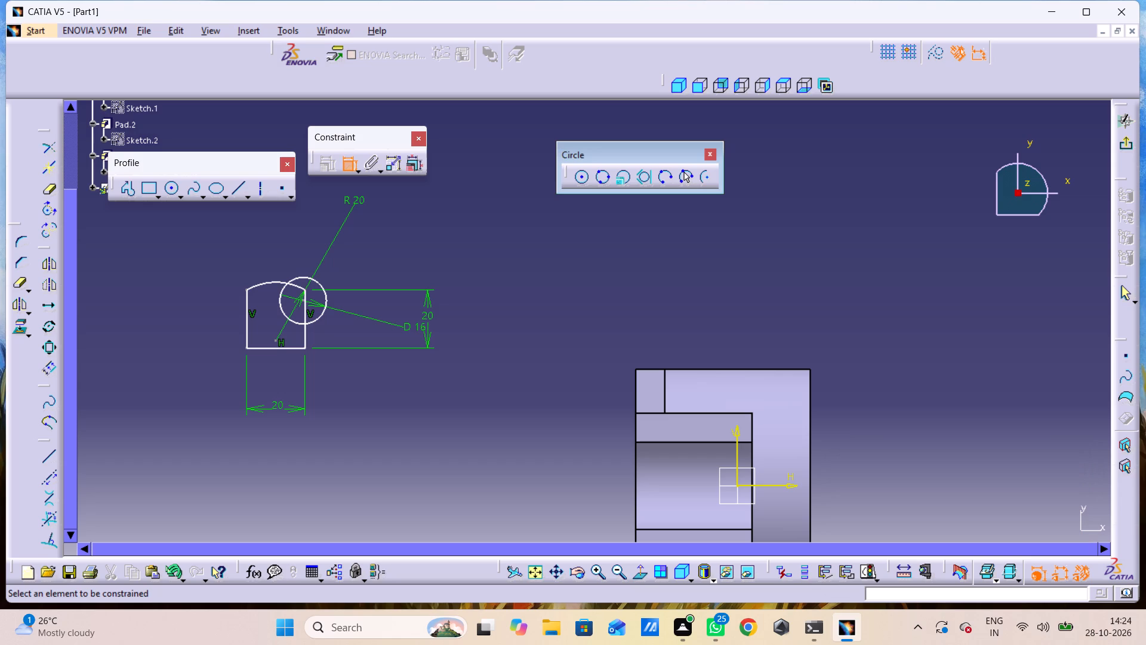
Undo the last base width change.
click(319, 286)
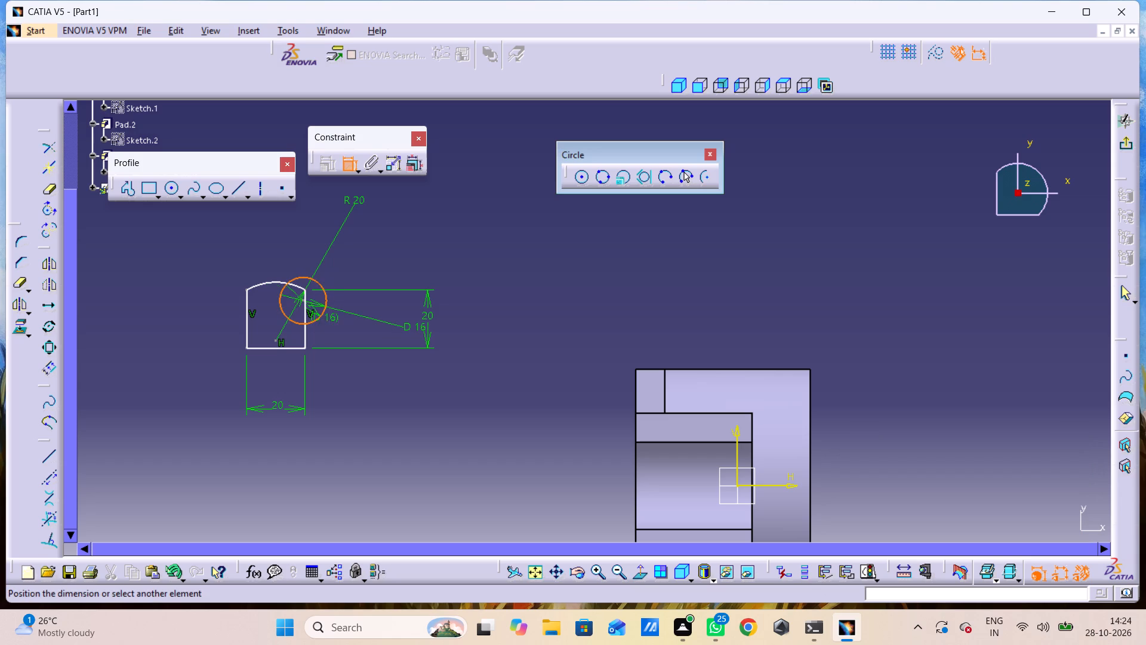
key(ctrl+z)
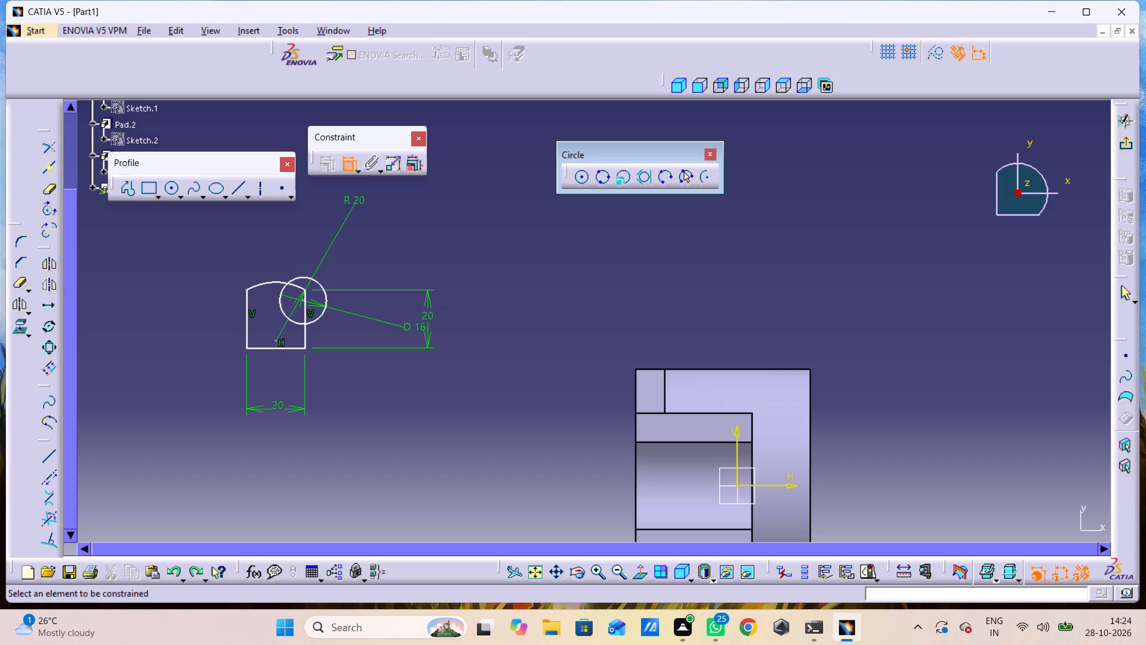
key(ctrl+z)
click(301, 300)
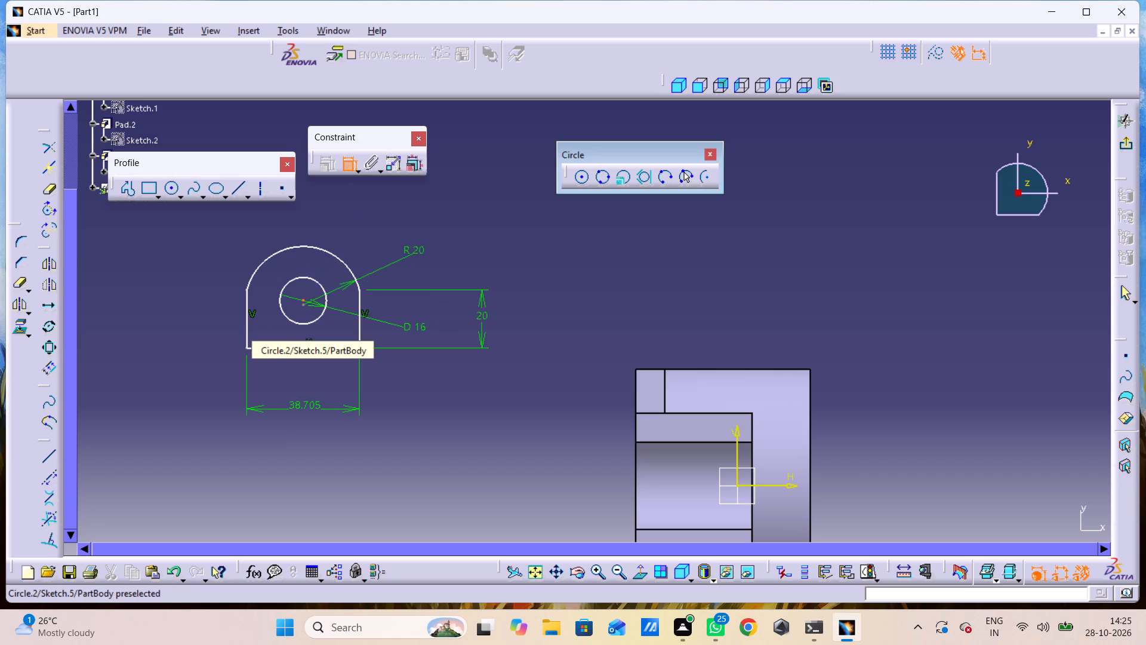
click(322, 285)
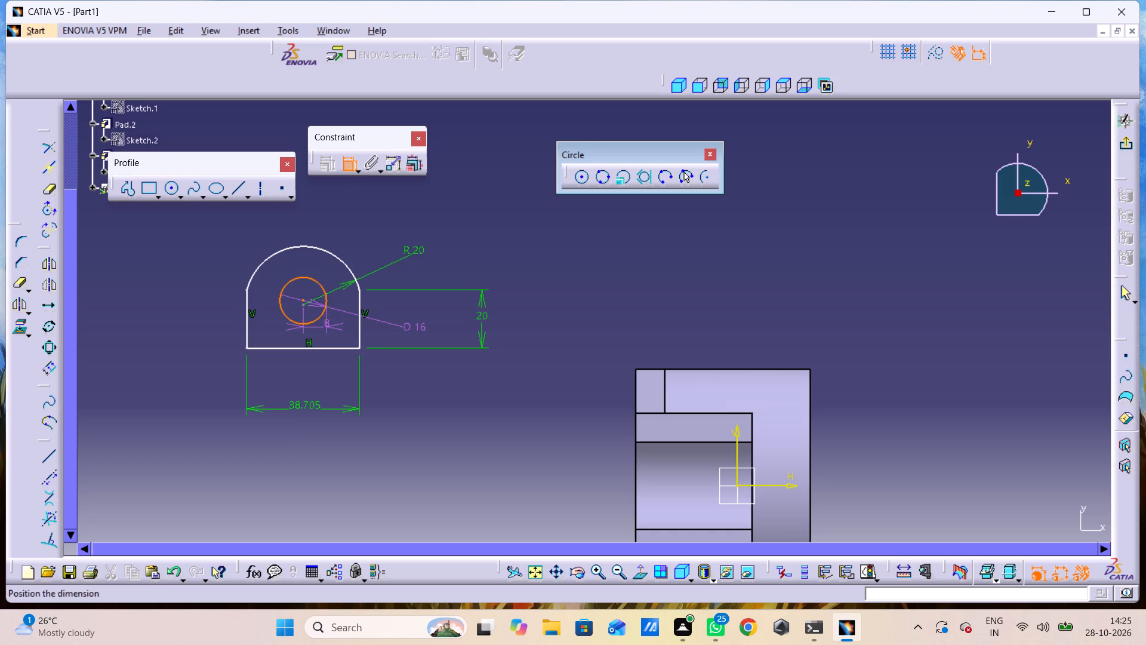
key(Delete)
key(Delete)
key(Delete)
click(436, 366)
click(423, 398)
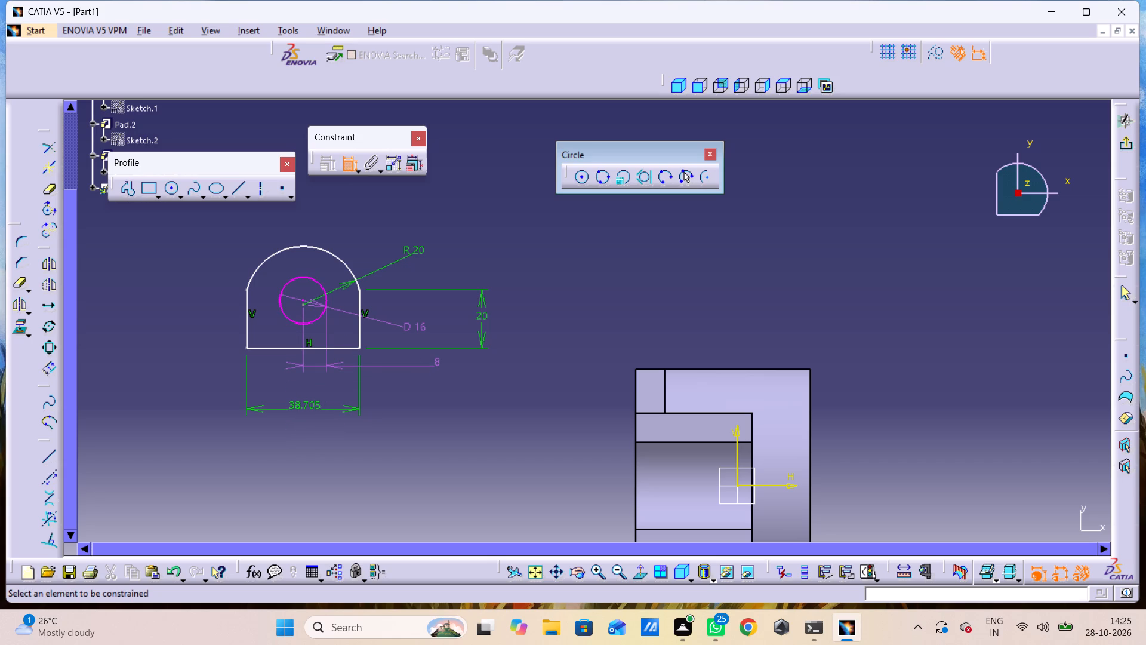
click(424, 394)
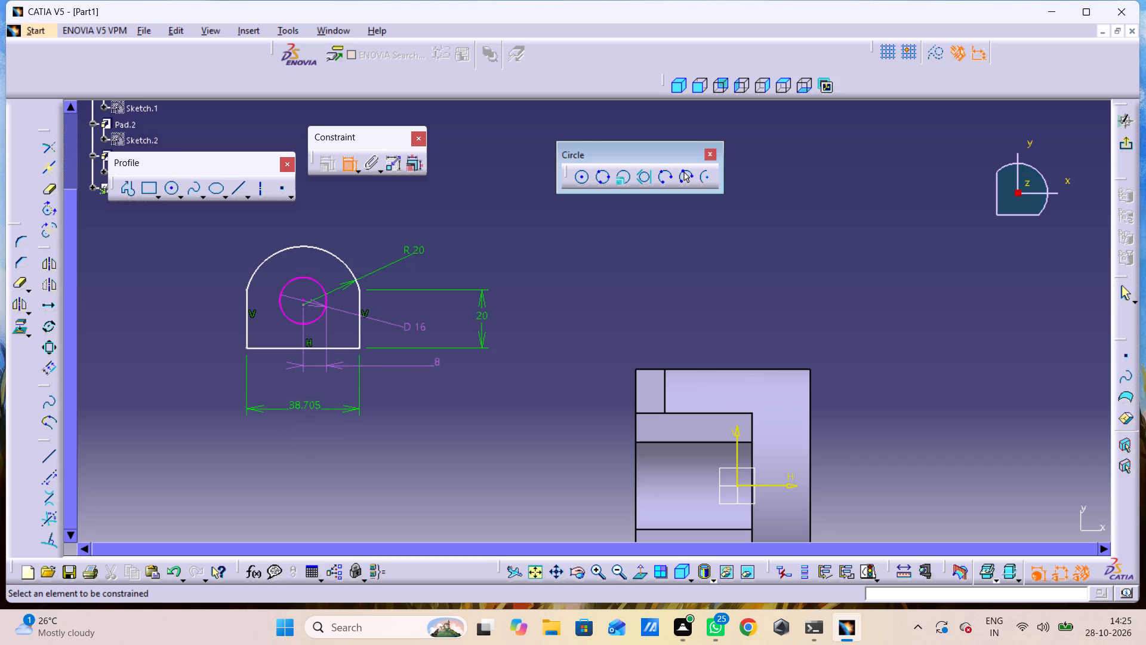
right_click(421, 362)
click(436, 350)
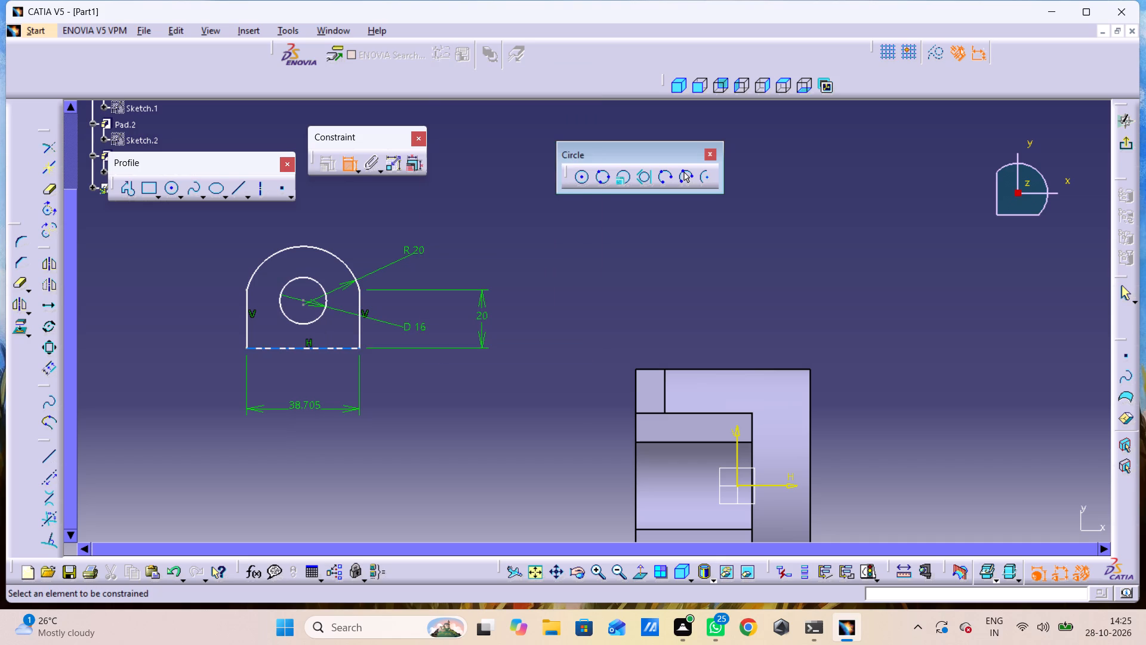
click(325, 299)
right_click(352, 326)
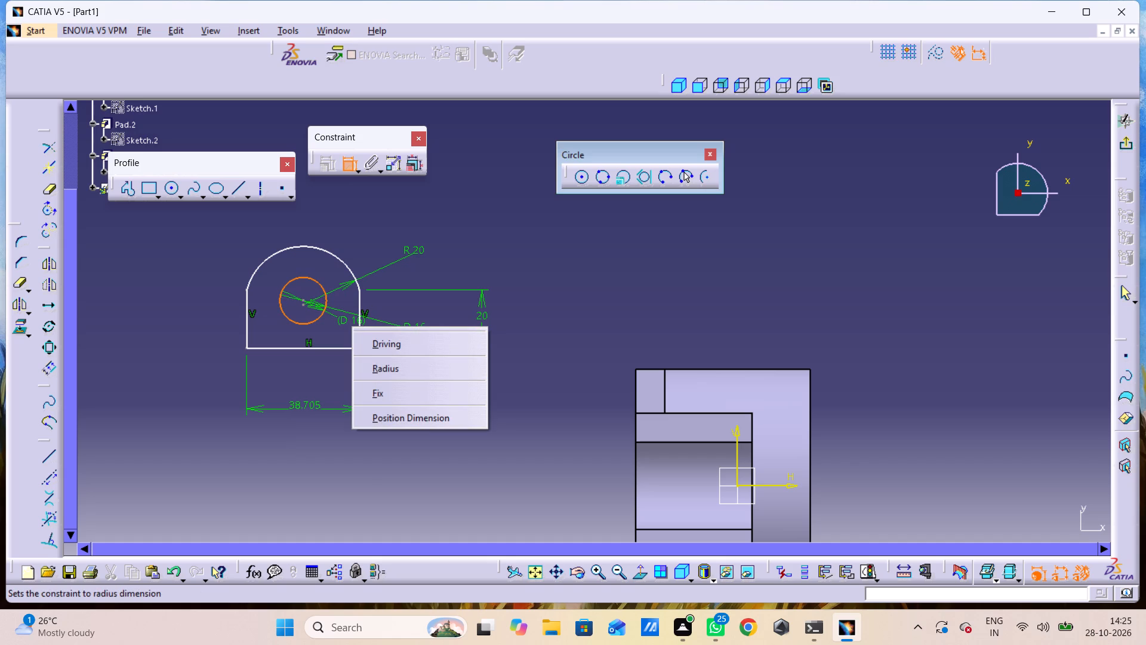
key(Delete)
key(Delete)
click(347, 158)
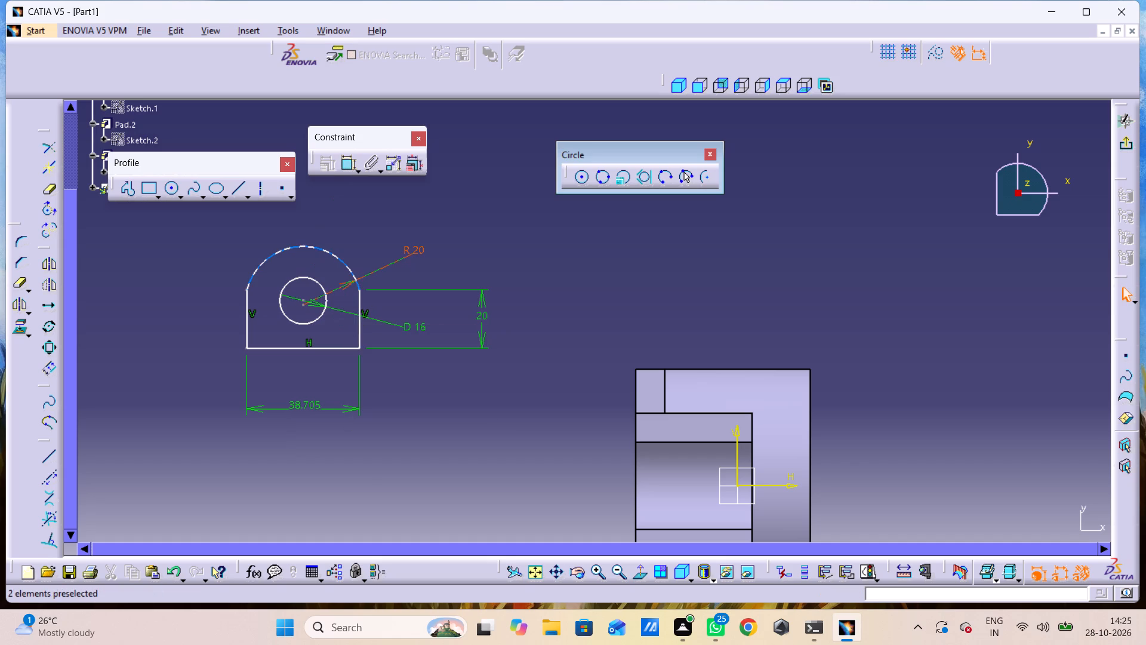
Delete the 16 mm circle inside the arched lug profile.
click(322, 302)
click(325, 300)
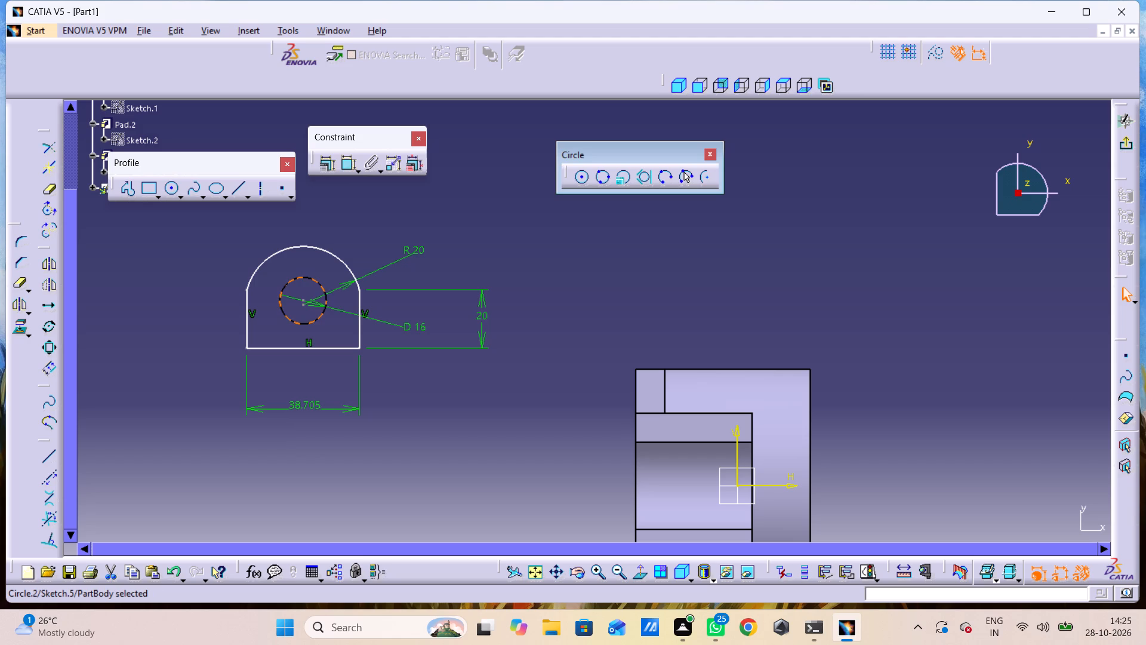
key(Delete)
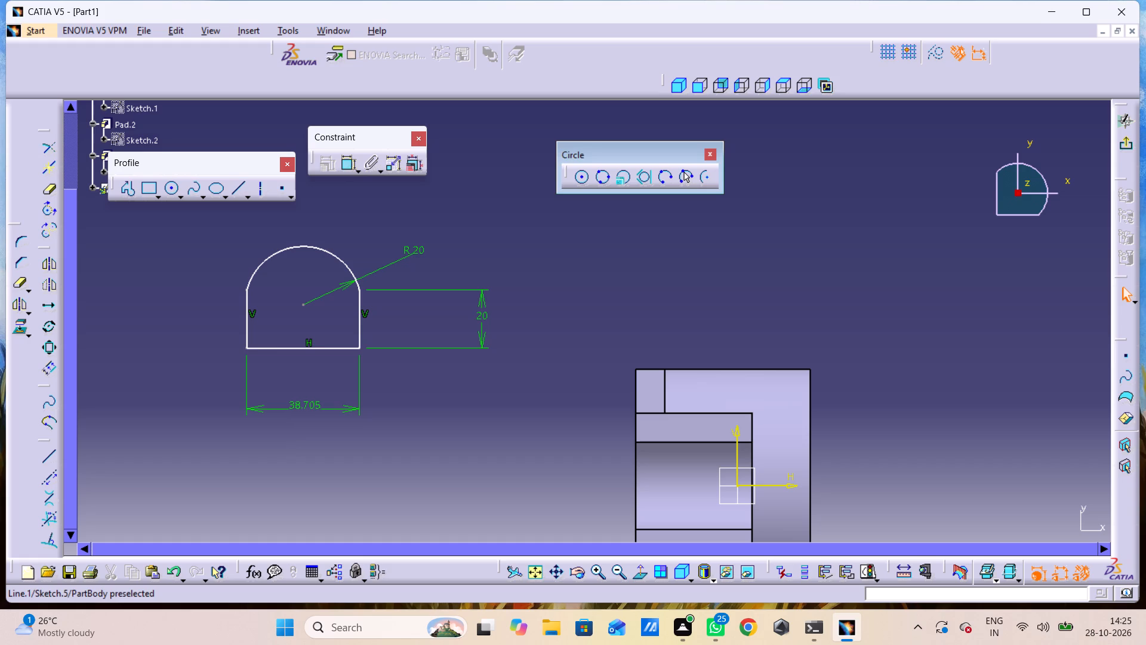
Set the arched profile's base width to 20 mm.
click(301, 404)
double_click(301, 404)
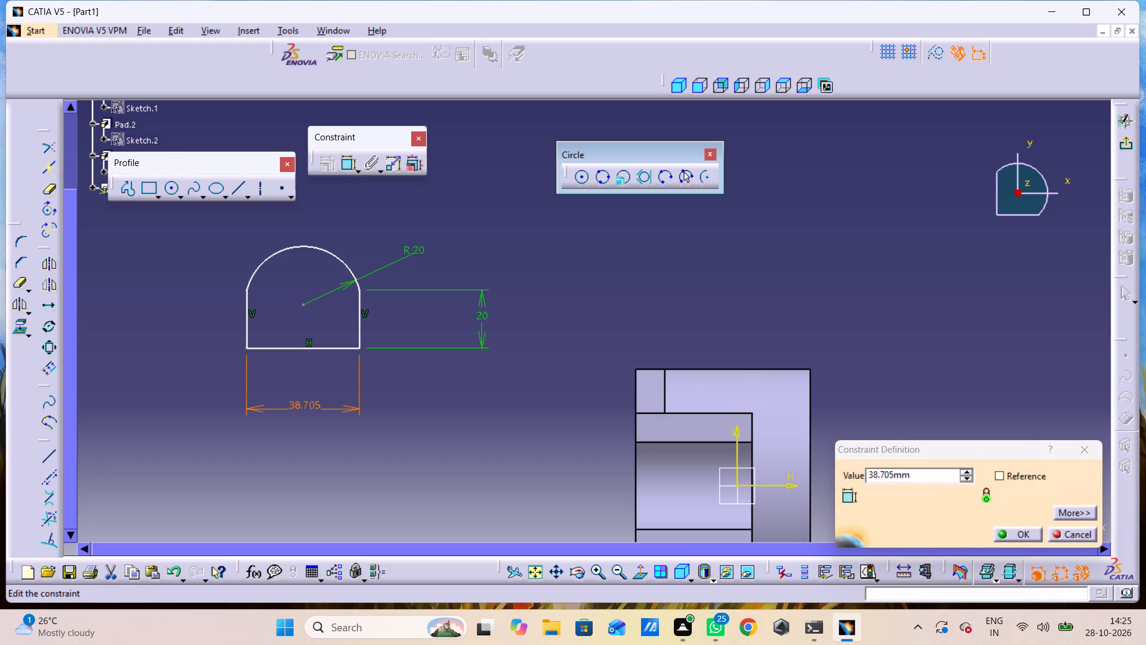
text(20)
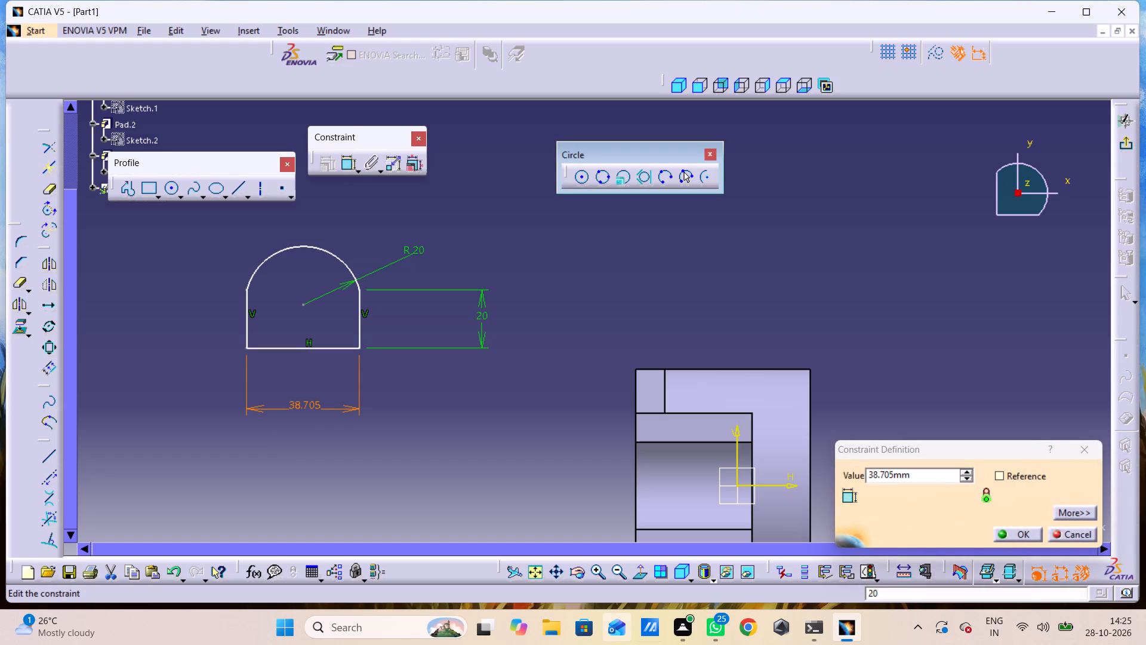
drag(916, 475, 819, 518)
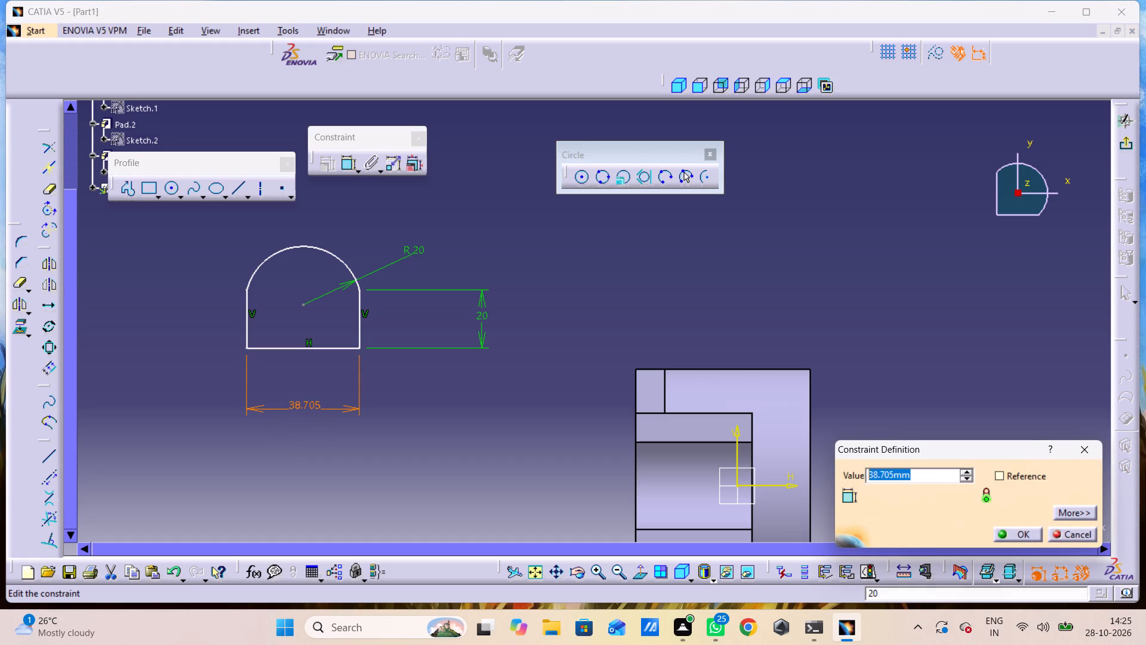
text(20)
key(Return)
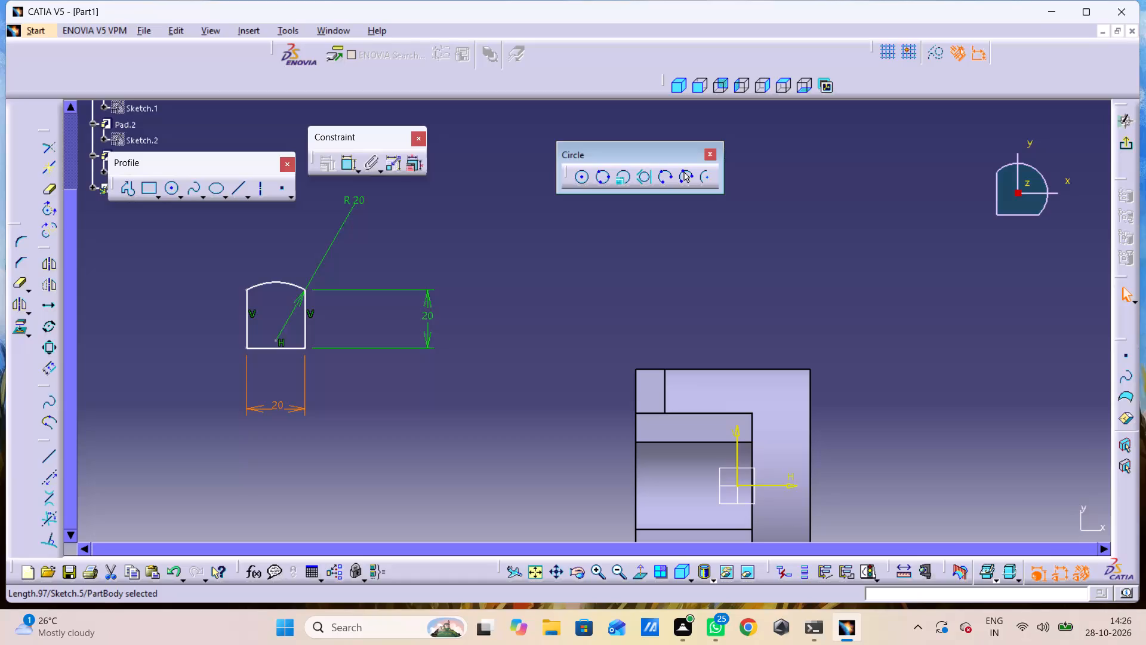
Set the arched profile's base width to 40 mm.
double_click(279, 401)
text(40)
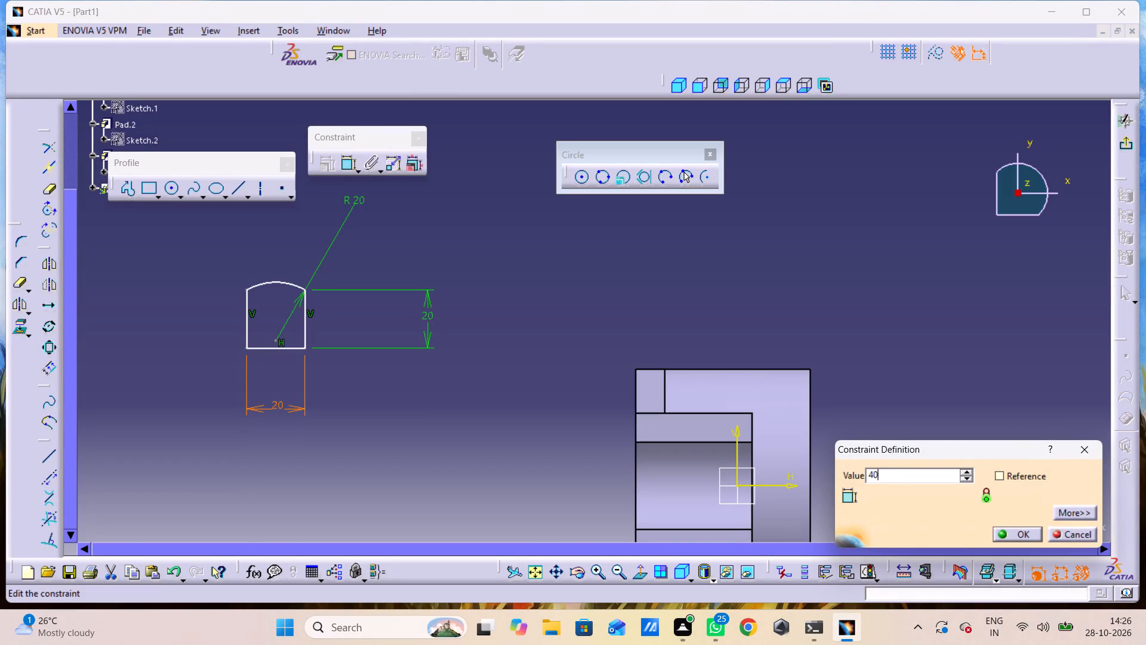
key(Return)
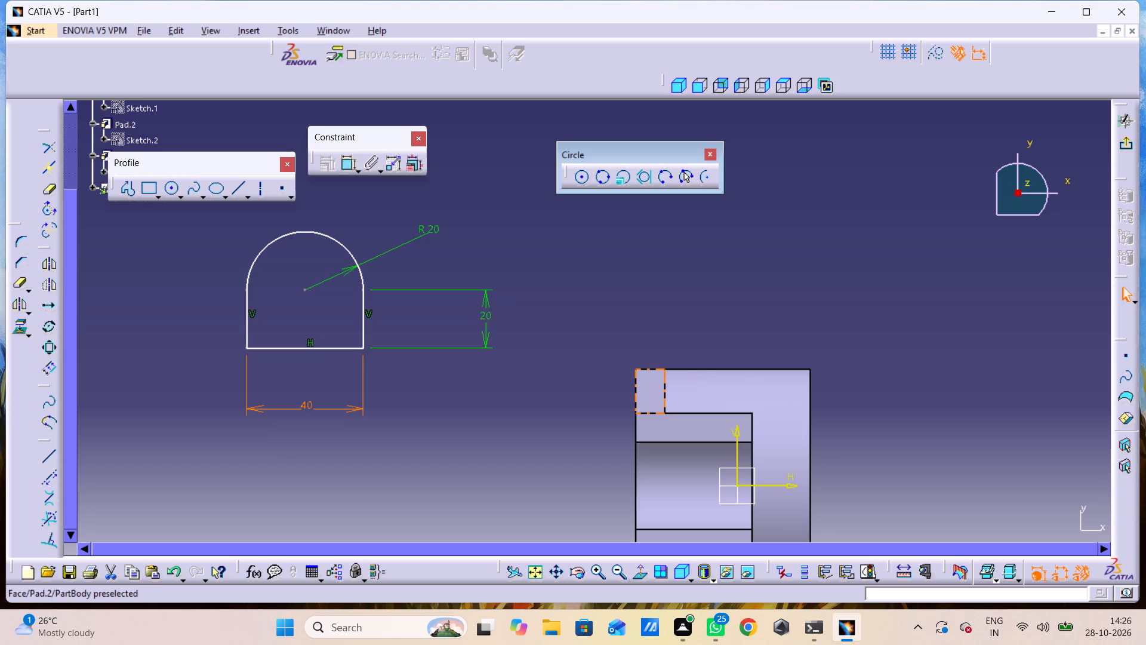
Constrain the profile's base line coincident with the upper horizontal edge of the existing solid.
double_click(346, 159)
click(744, 367)
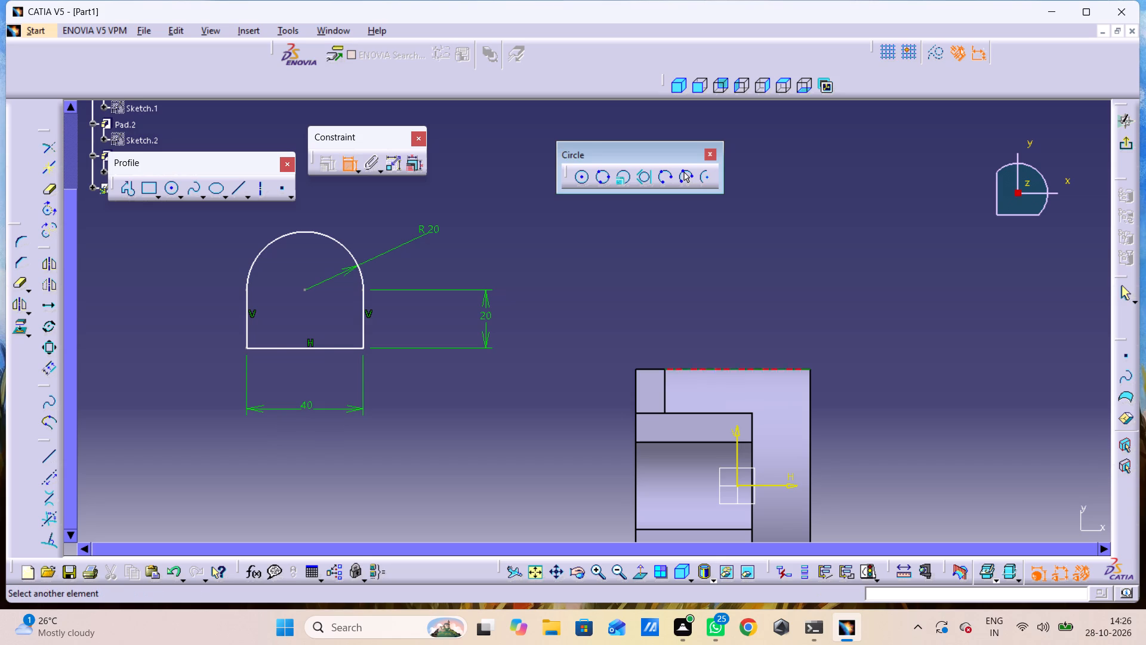
click(323, 350)
right_click(425, 390)
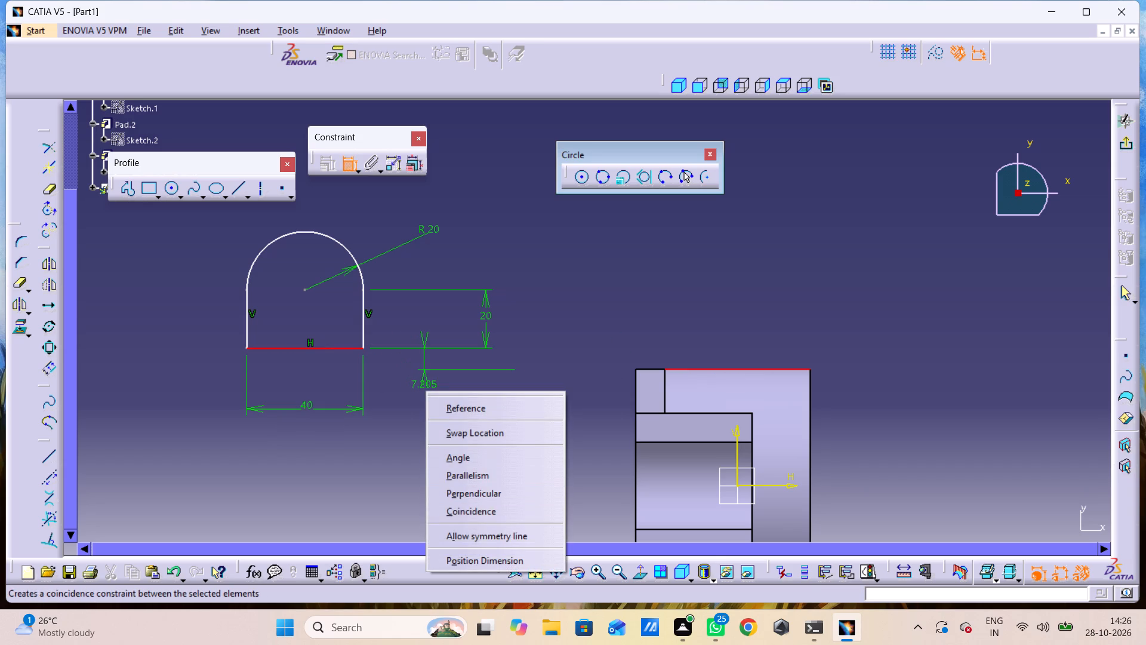
click(480, 512)
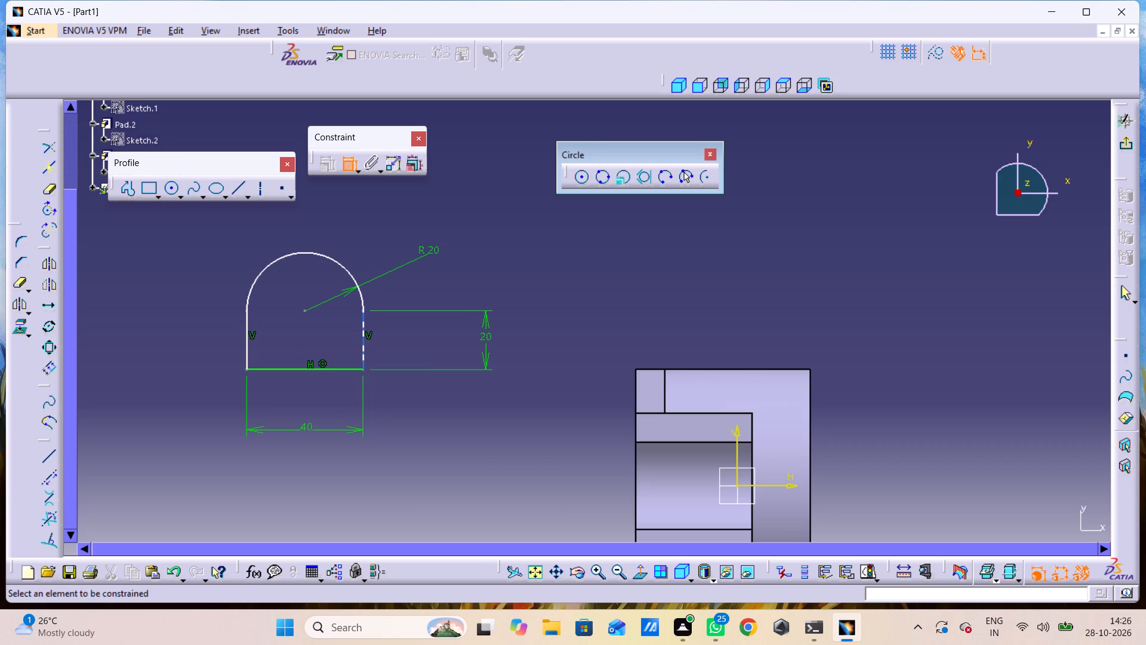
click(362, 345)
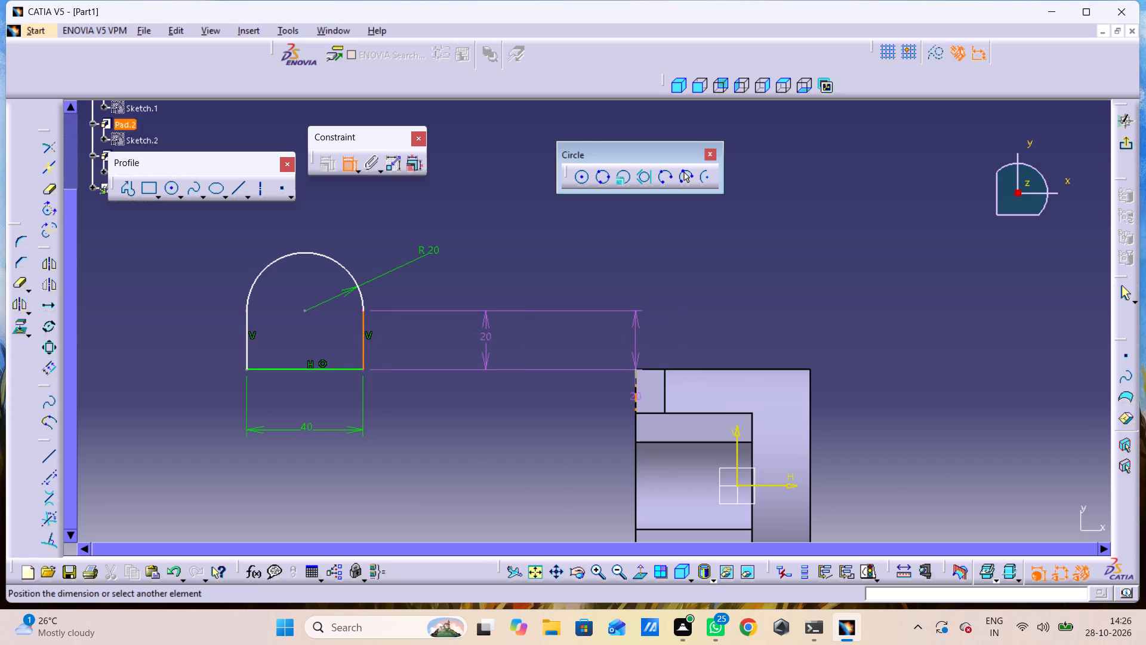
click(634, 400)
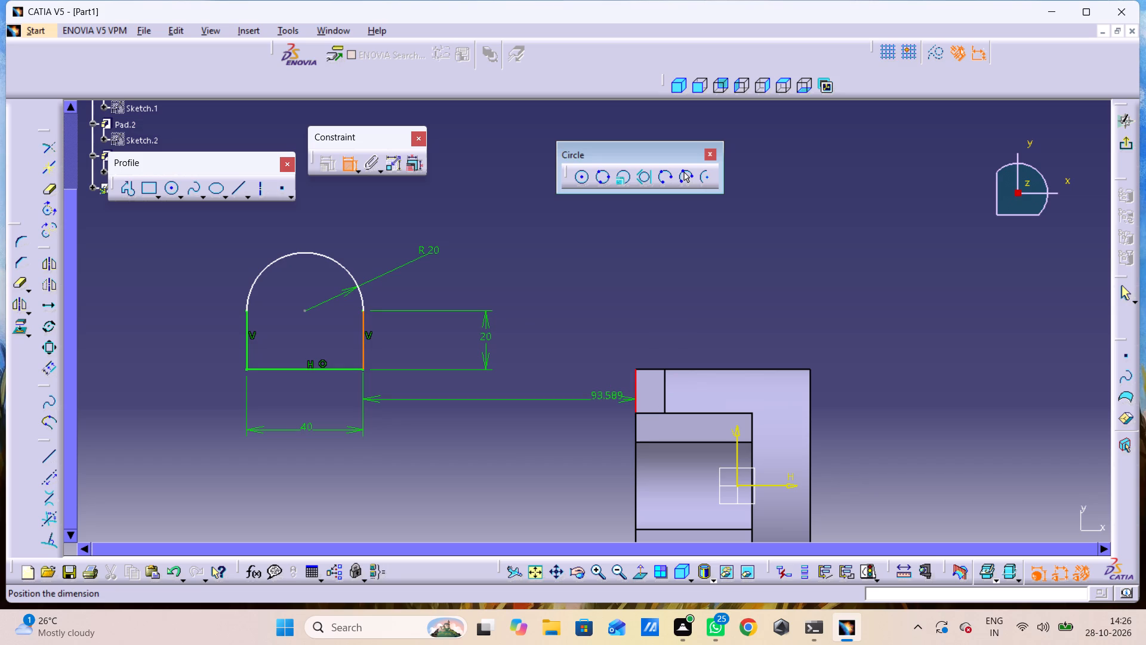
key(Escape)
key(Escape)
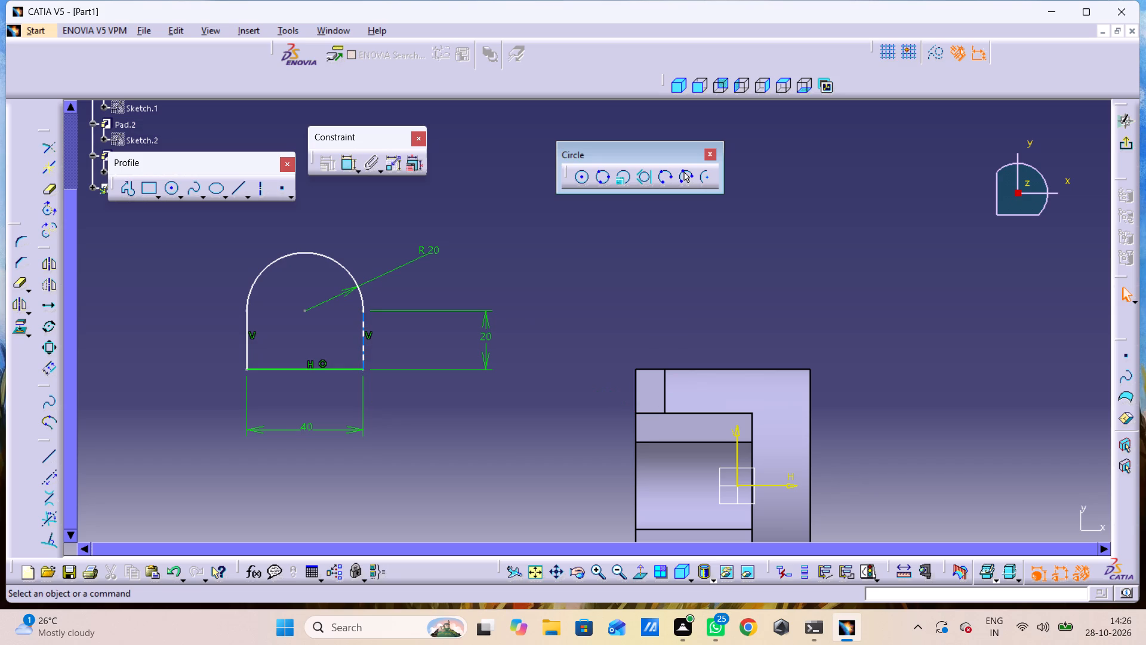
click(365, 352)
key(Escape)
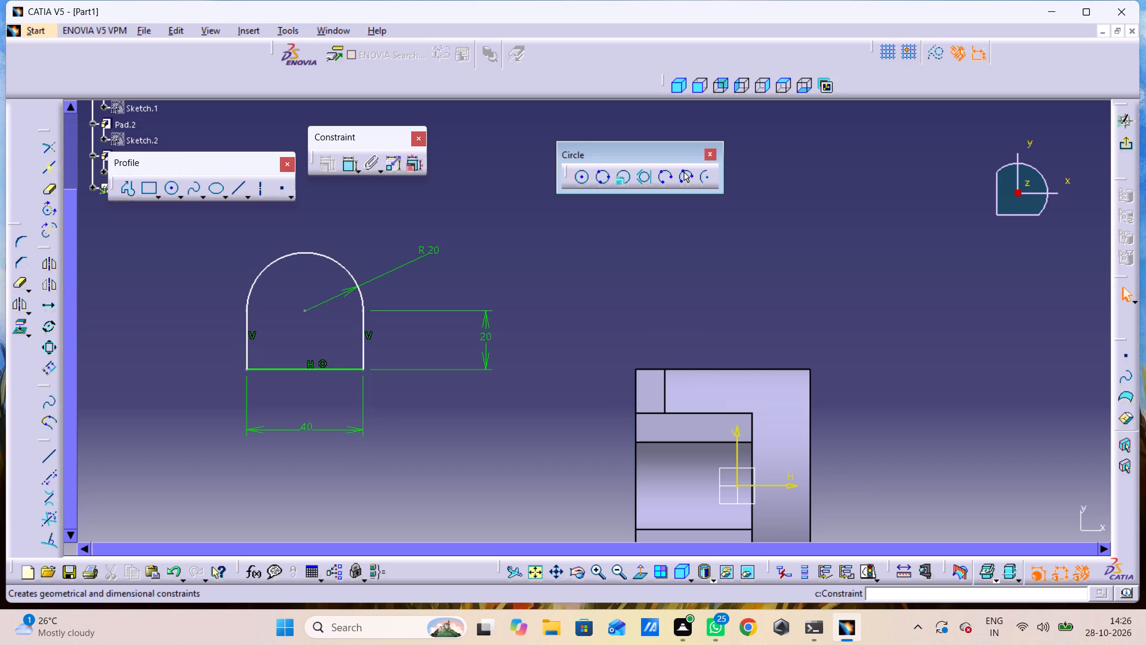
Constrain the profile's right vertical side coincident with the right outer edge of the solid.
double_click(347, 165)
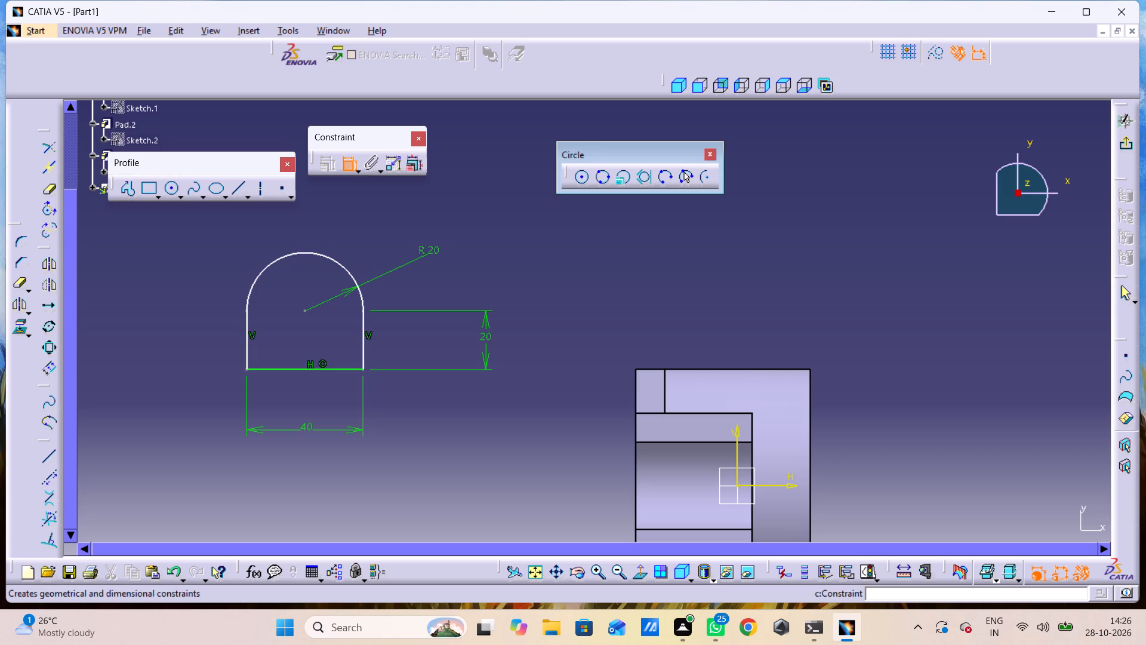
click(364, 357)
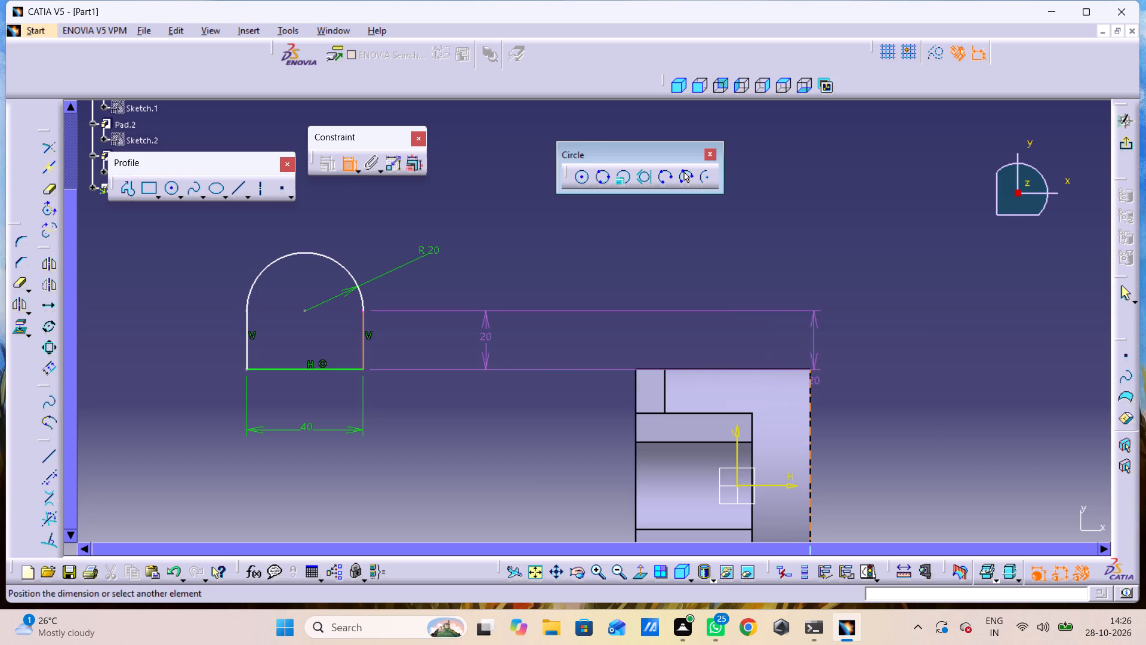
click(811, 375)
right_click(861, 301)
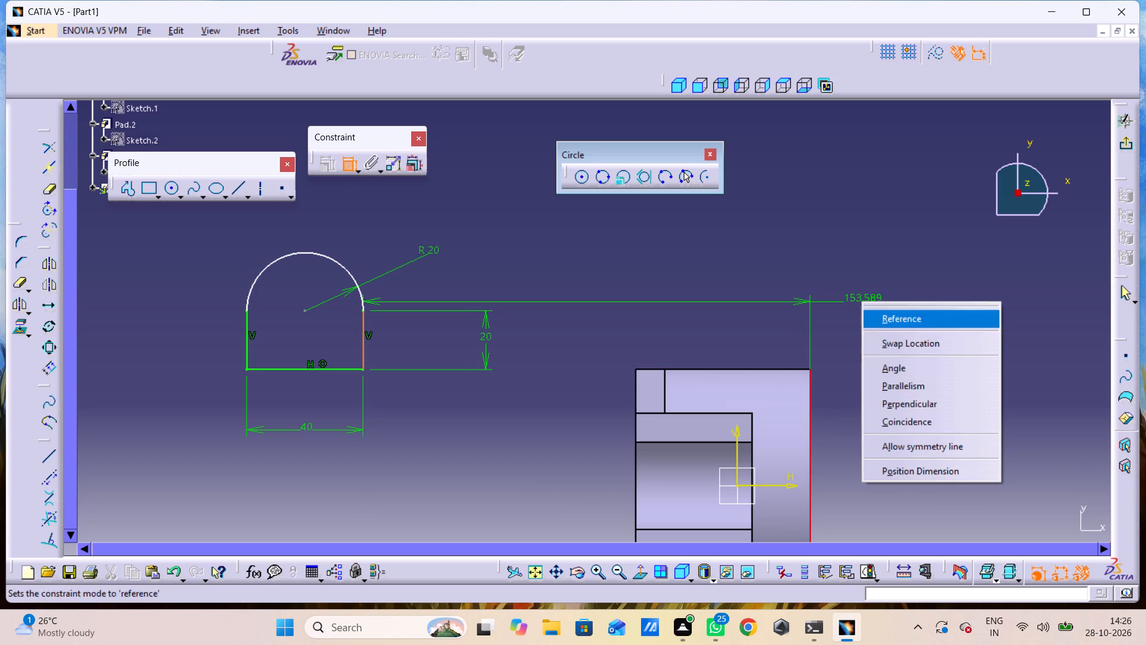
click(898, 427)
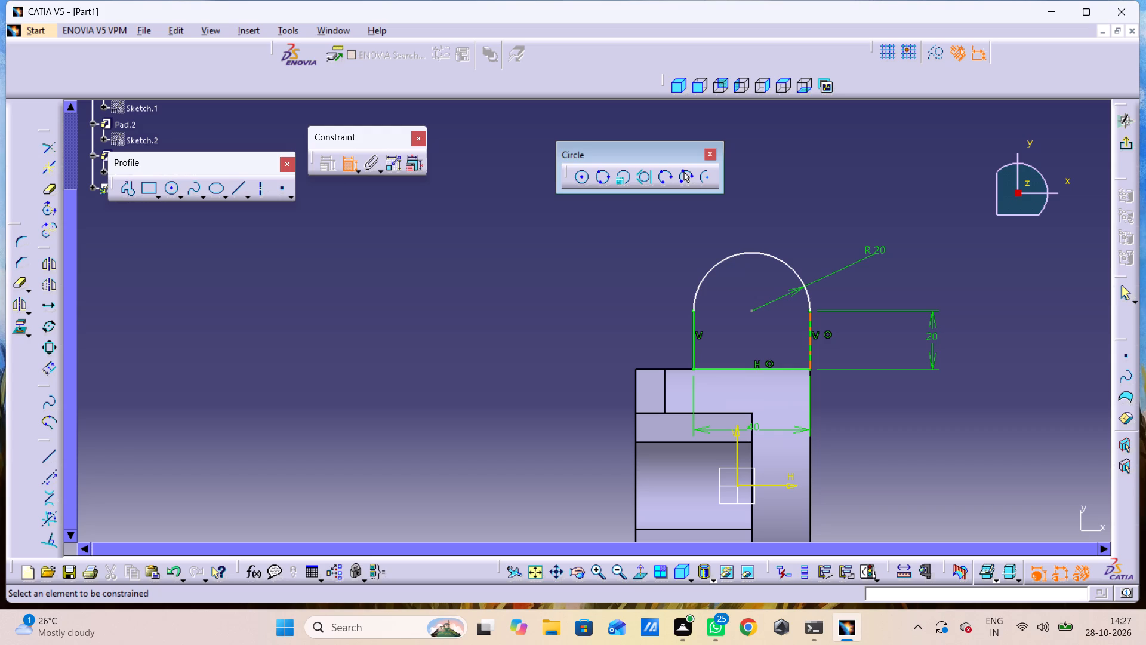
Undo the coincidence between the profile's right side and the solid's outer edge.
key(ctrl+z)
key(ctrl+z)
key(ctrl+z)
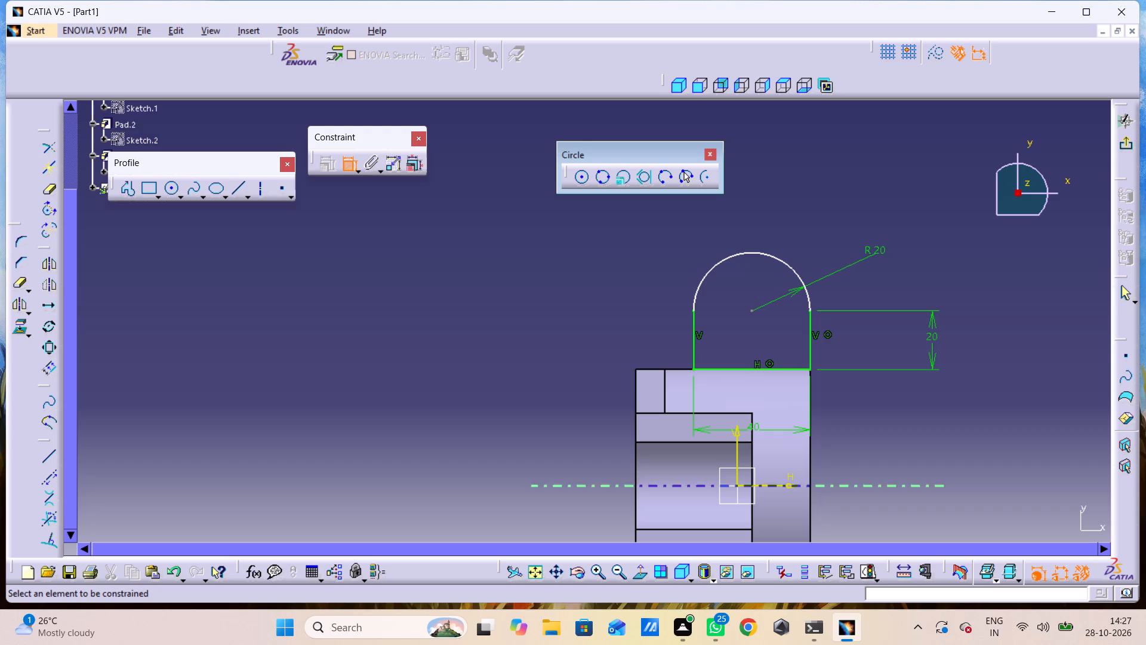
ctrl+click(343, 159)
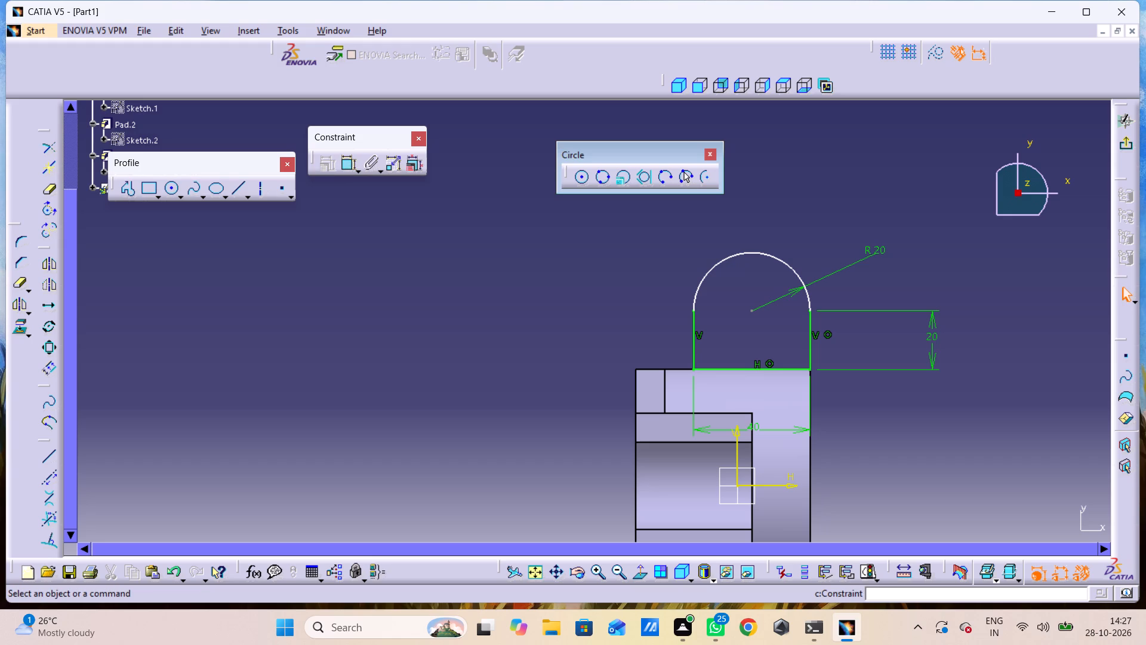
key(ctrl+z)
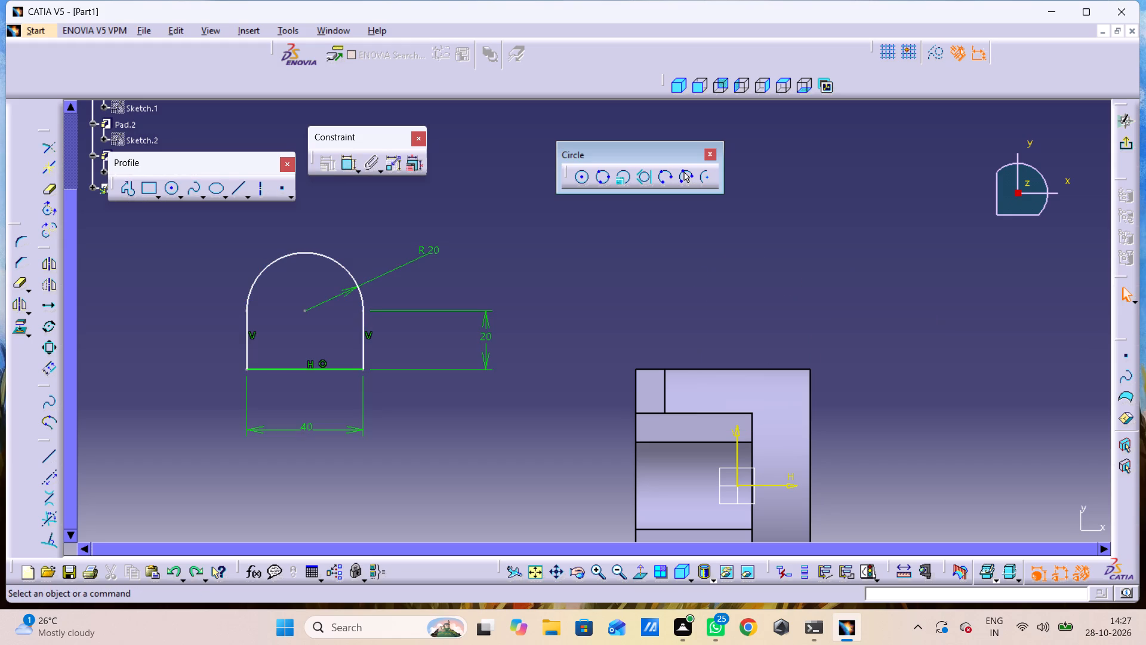
Dimension the offset between the solid's right outer edge and the profile's right vertical side, and set it to 5 mm.
double_click(349, 159)
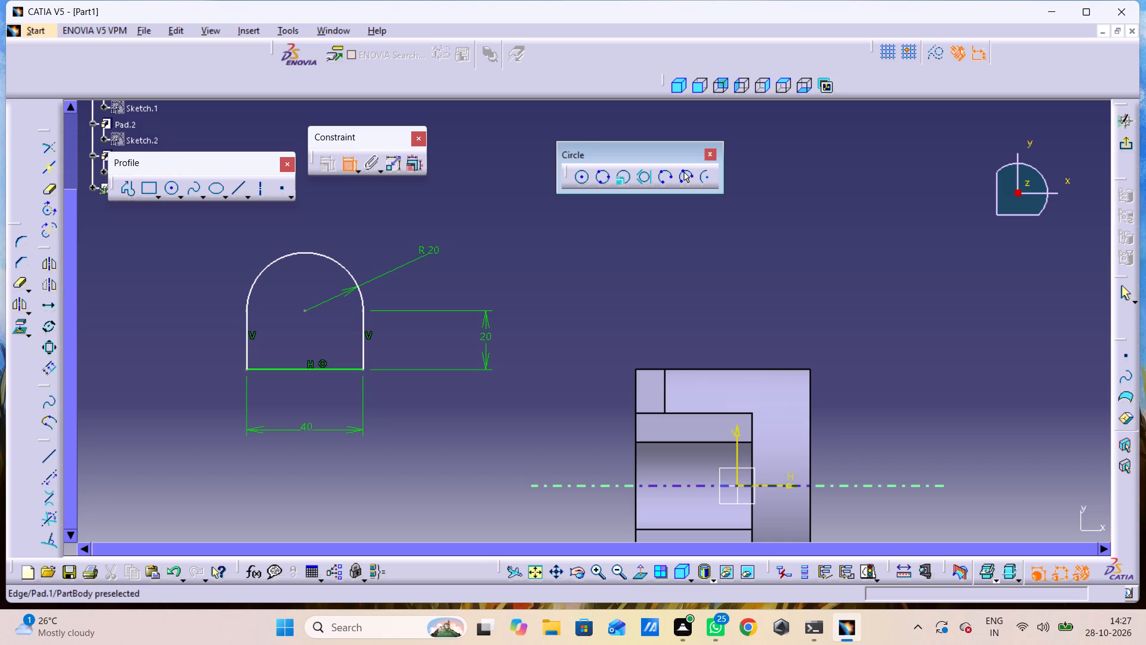
click(809, 392)
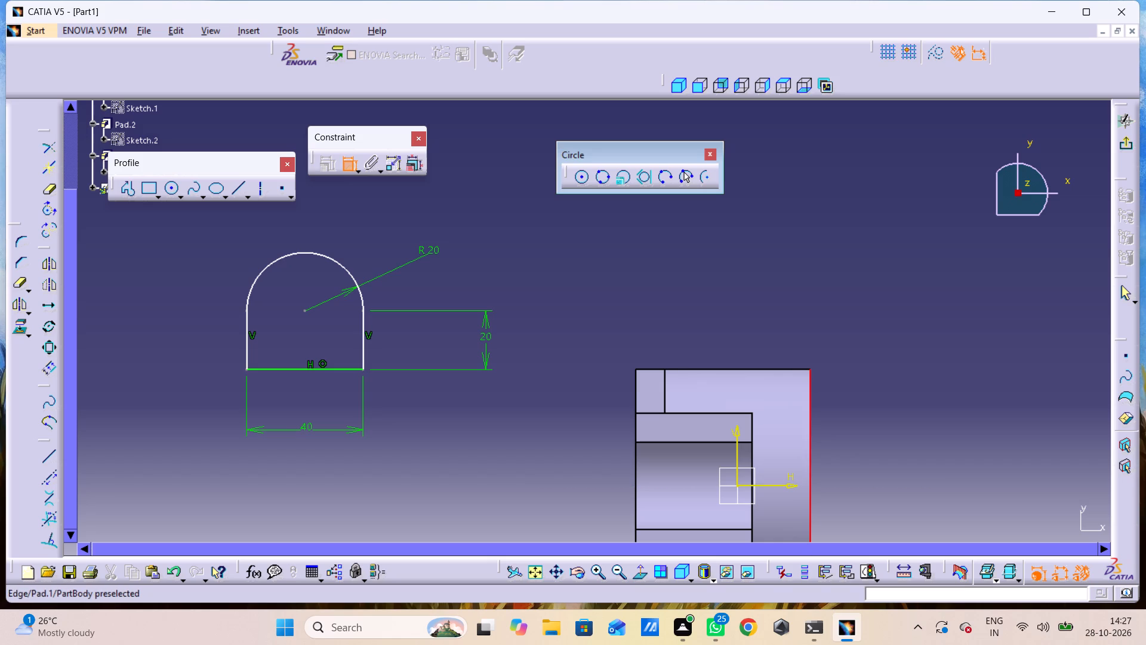
click(363, 325)
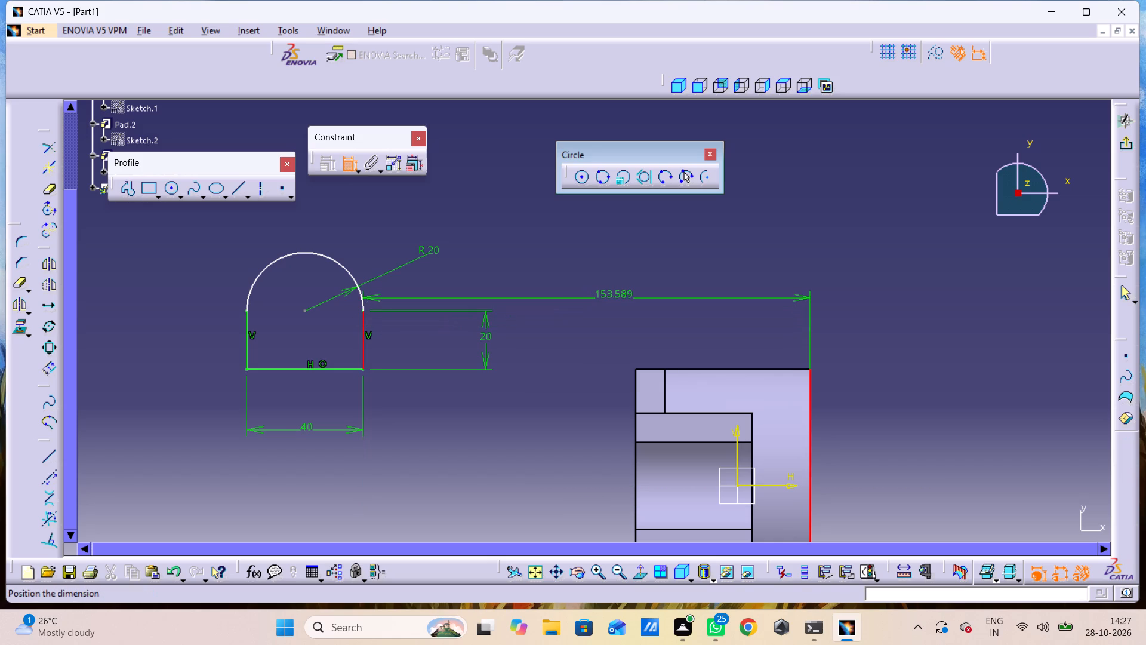
click(617, 298)
double_click(617, 298)
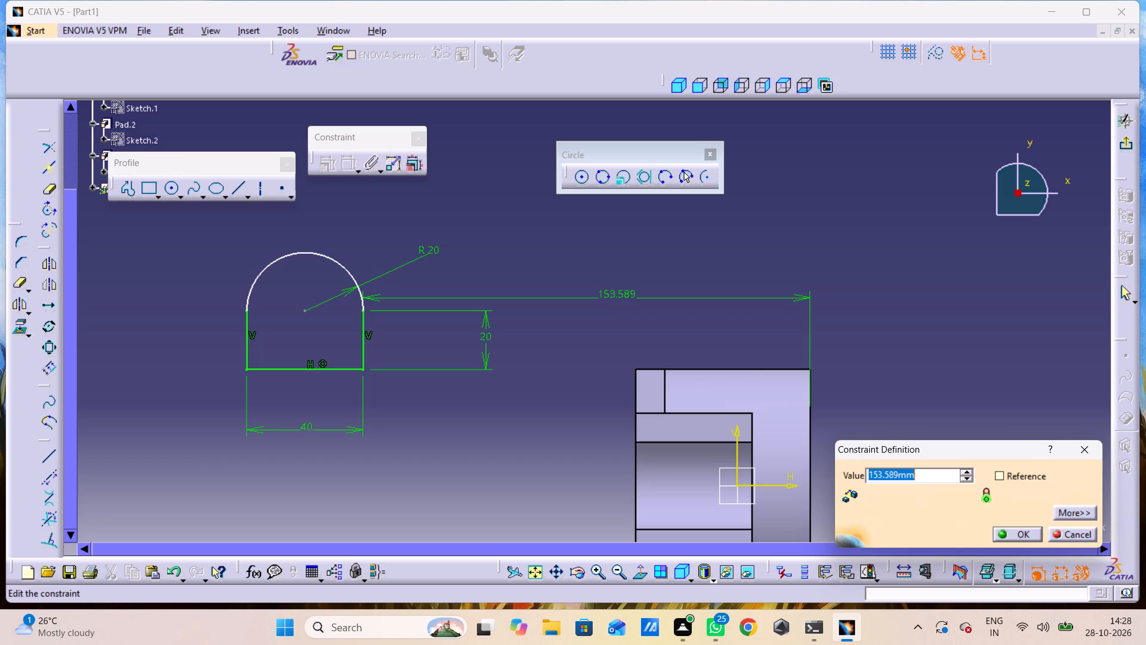
double_click(621, 291)
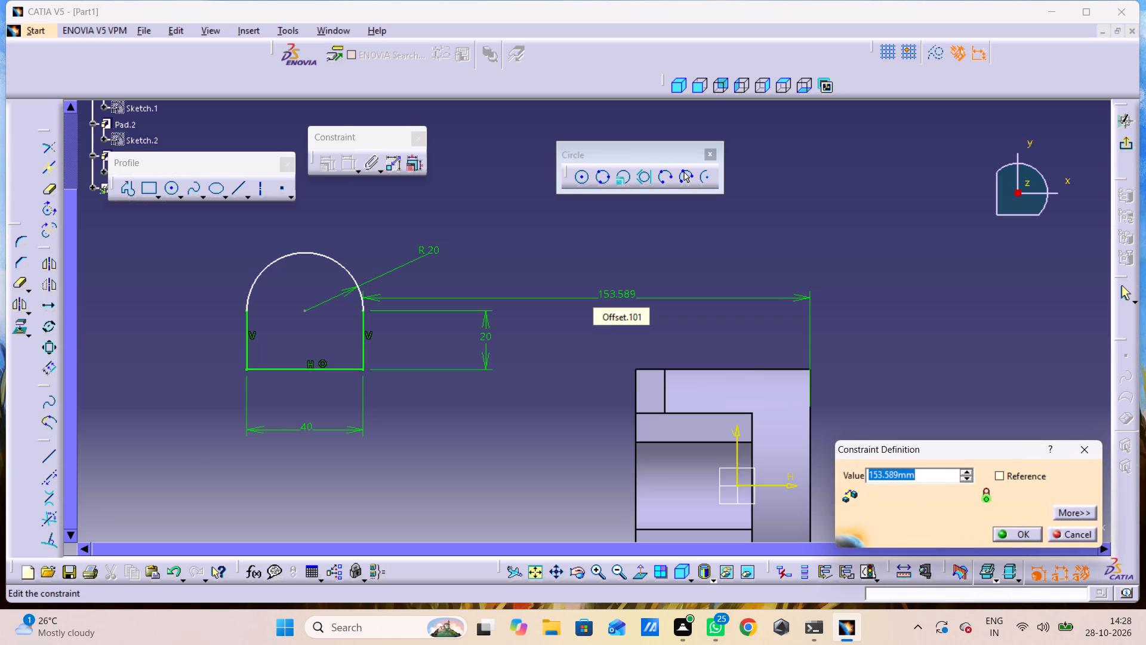
key(5)
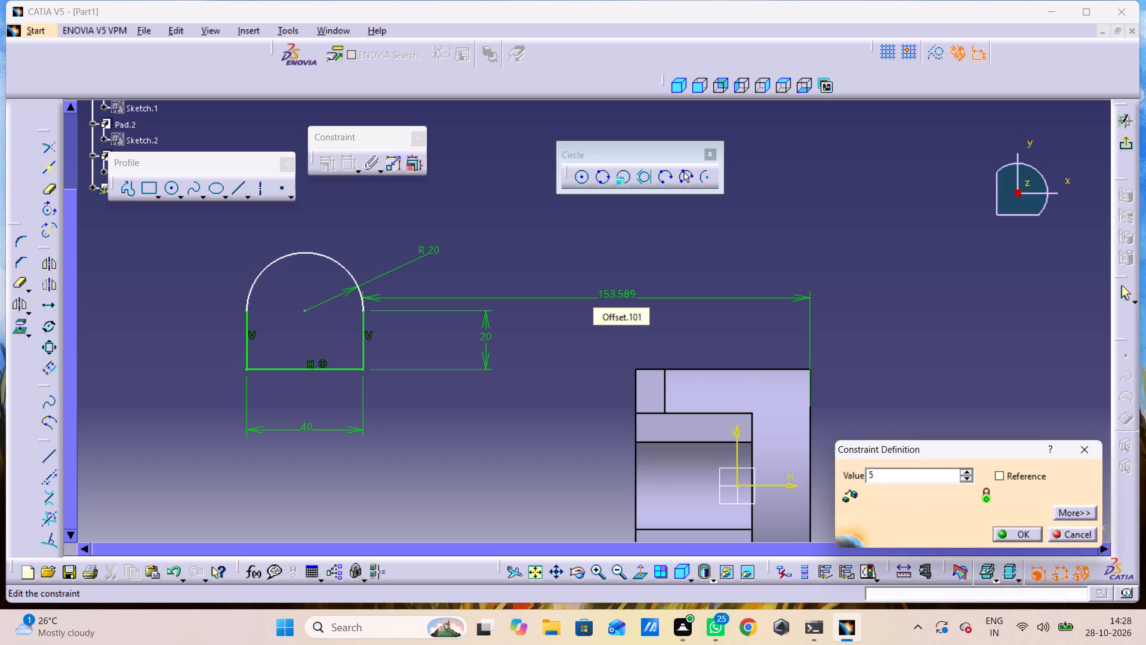
click(1015, 531)
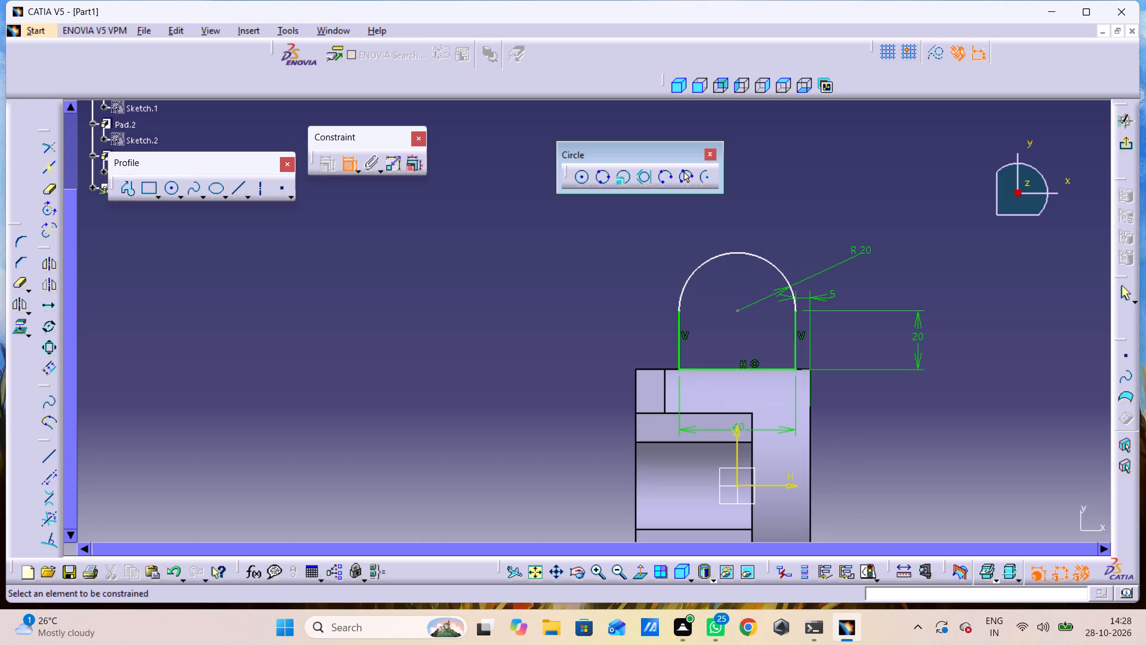
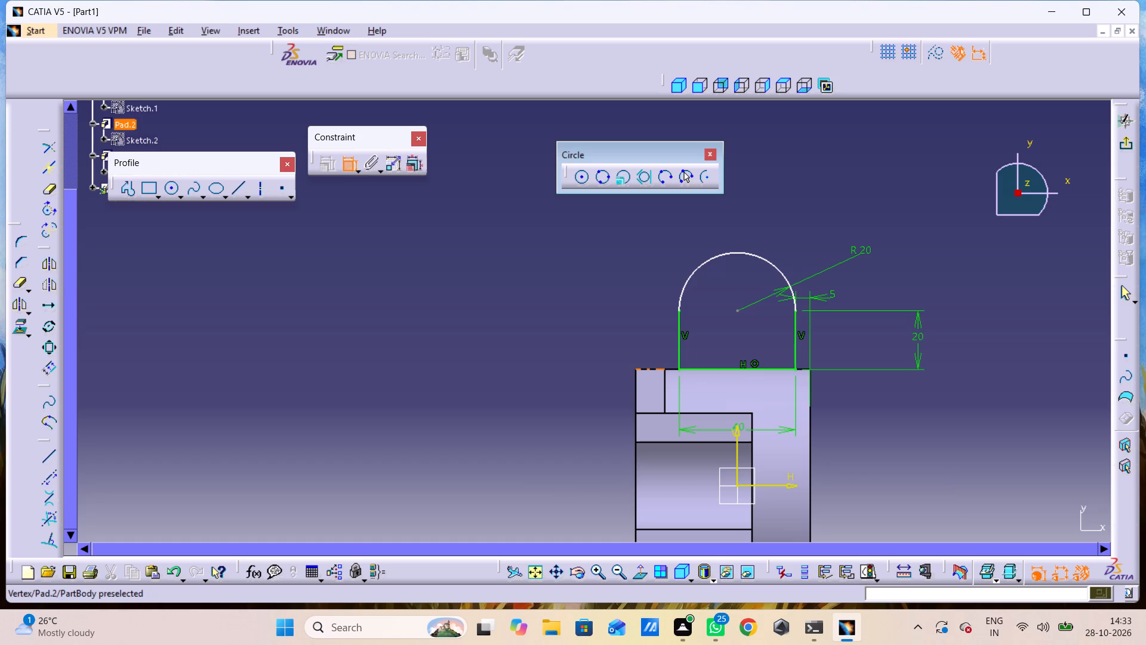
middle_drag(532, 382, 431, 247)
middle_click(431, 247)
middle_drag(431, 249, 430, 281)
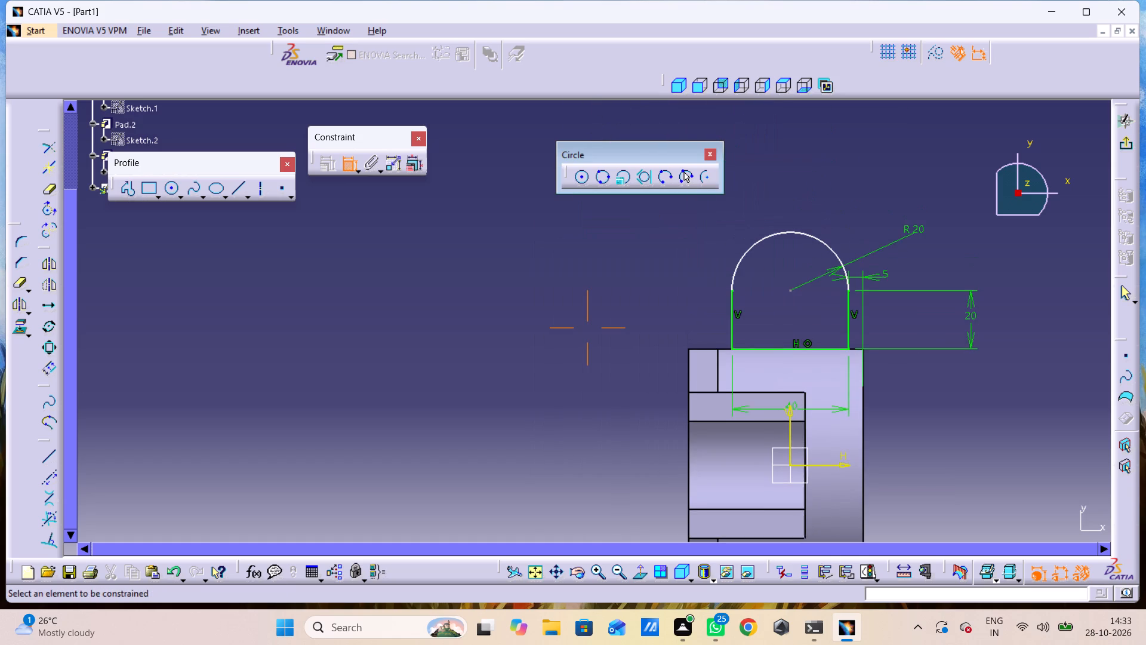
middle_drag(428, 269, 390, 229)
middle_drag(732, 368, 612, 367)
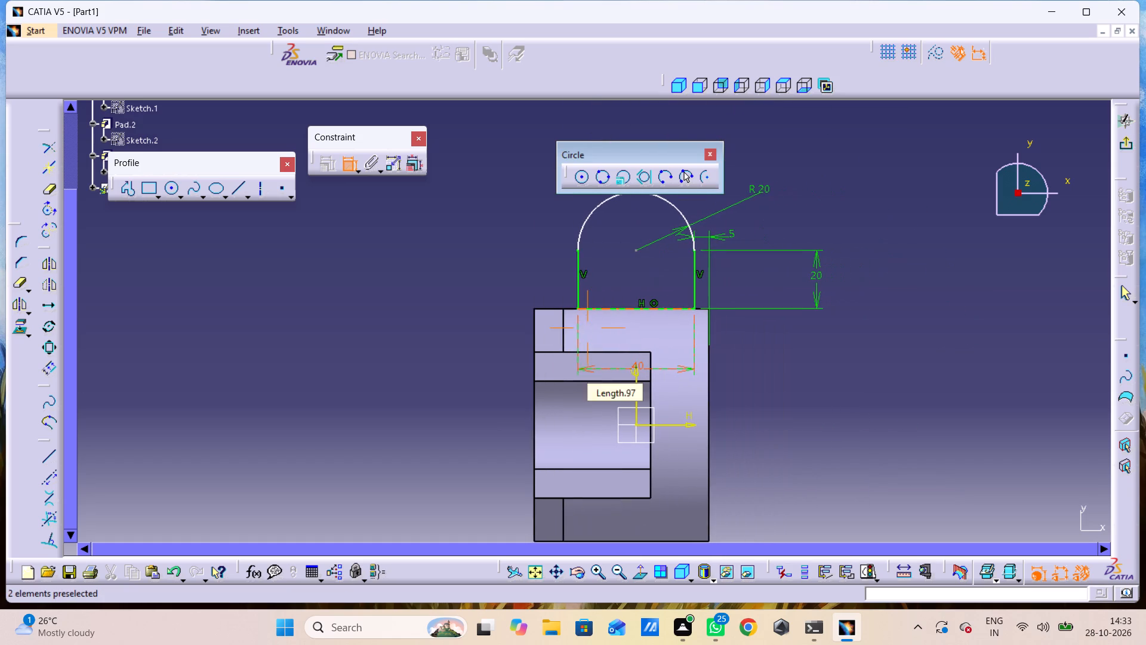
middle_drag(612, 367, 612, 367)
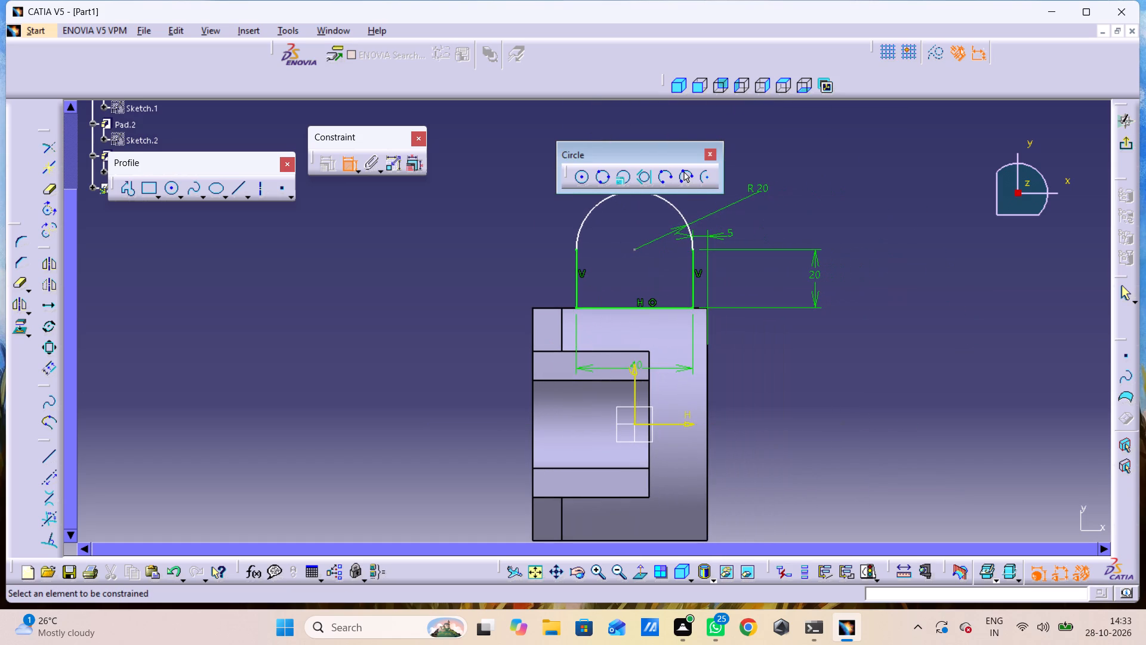
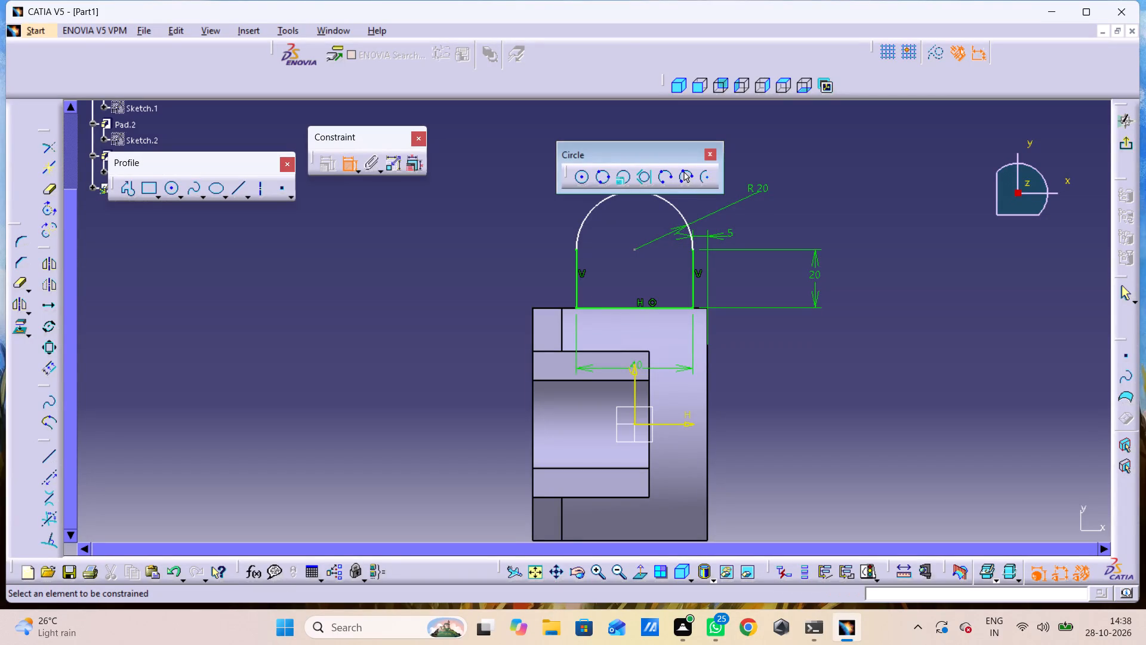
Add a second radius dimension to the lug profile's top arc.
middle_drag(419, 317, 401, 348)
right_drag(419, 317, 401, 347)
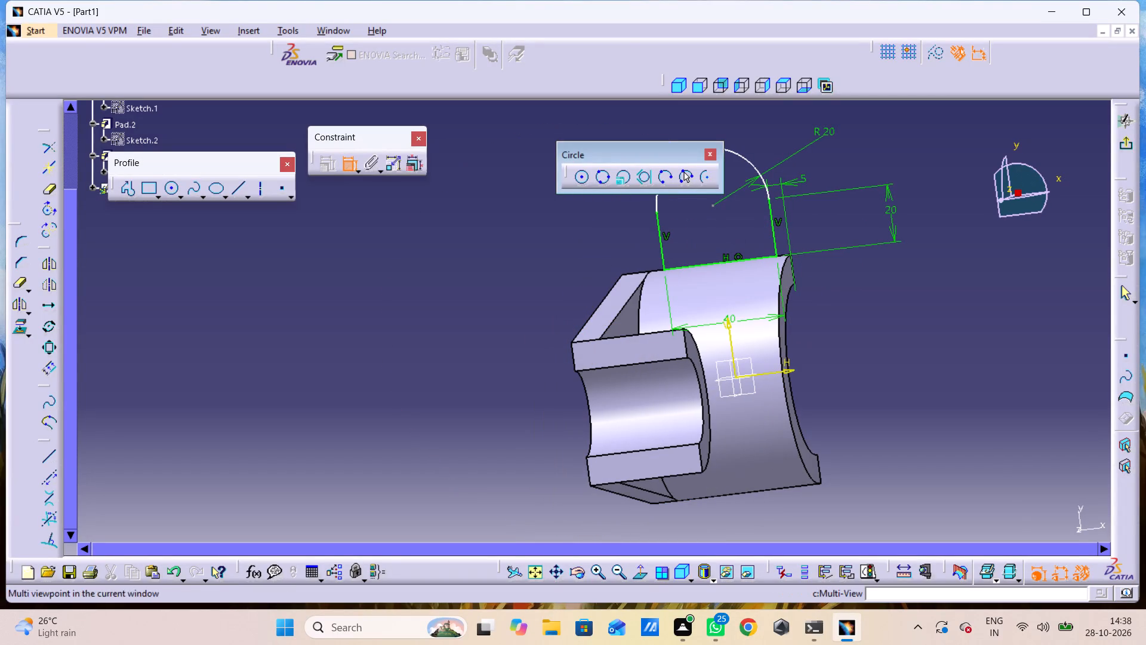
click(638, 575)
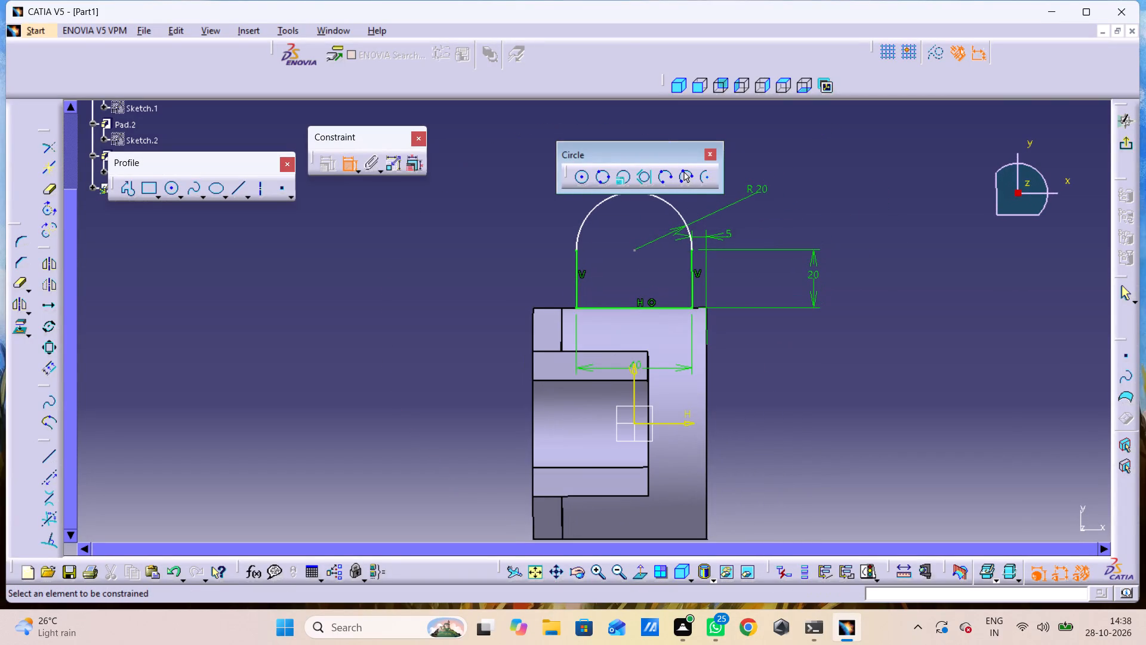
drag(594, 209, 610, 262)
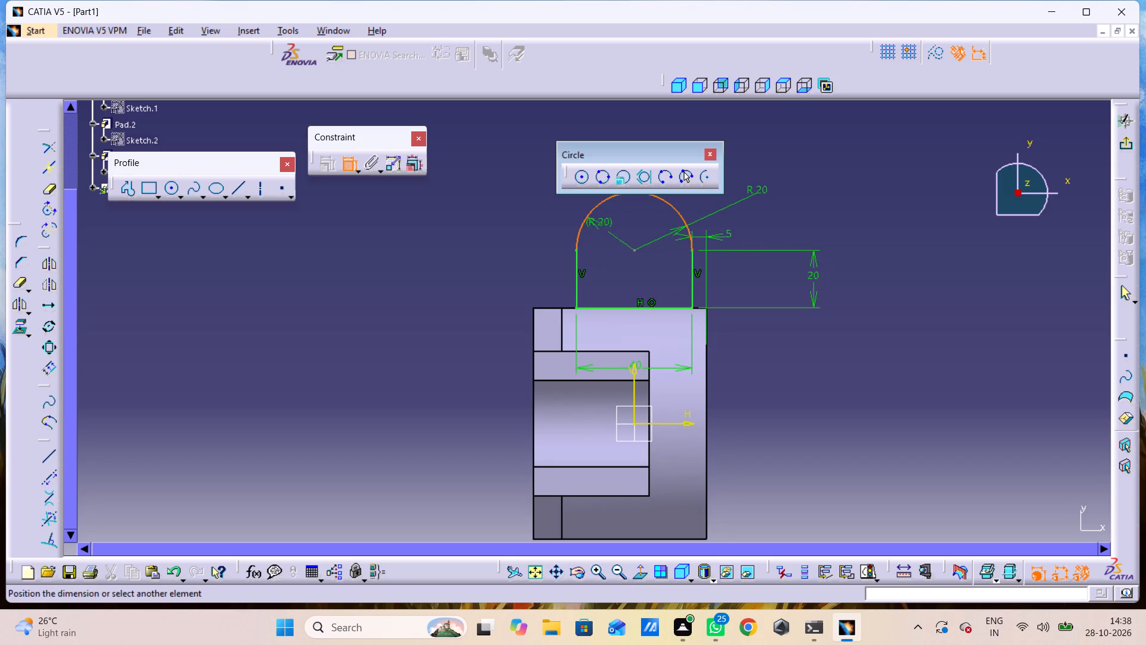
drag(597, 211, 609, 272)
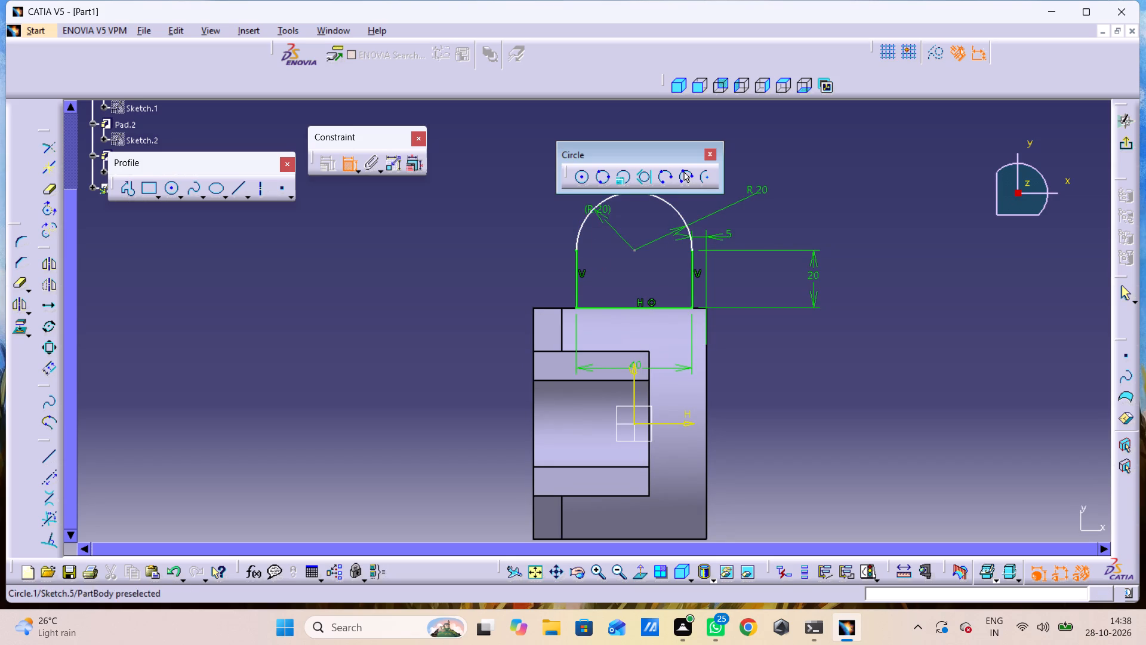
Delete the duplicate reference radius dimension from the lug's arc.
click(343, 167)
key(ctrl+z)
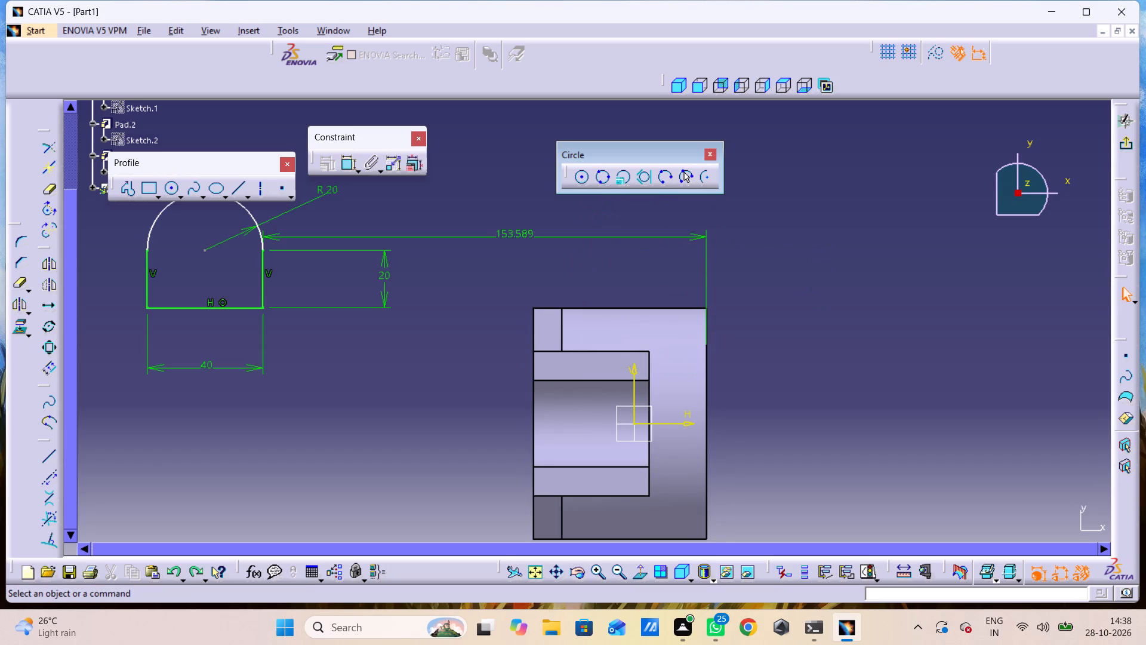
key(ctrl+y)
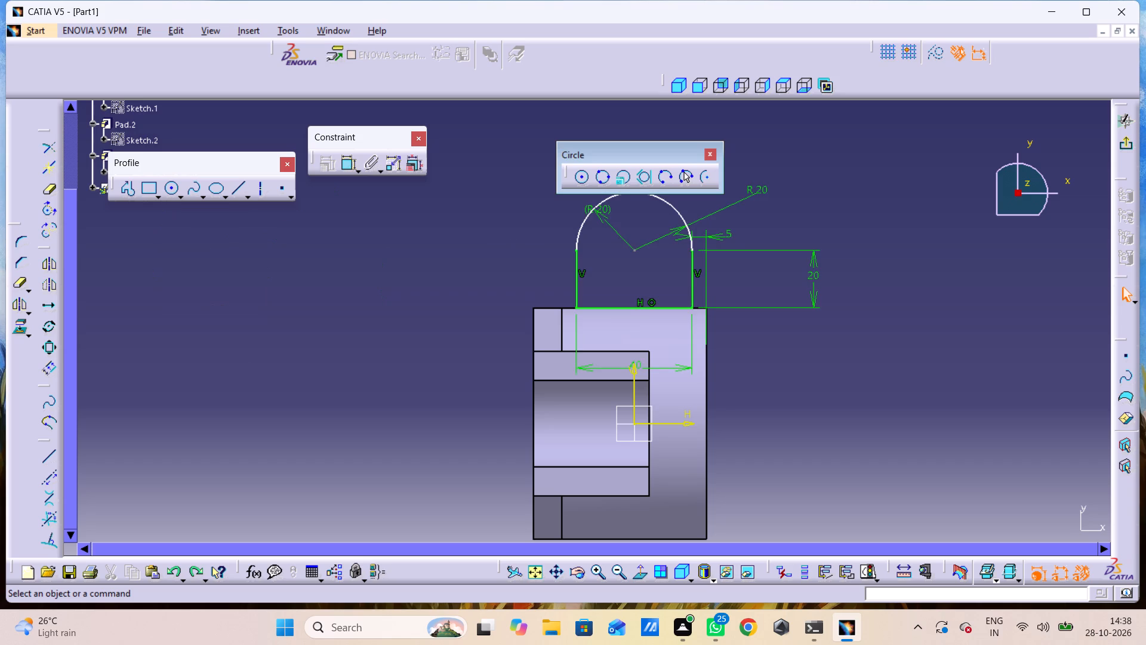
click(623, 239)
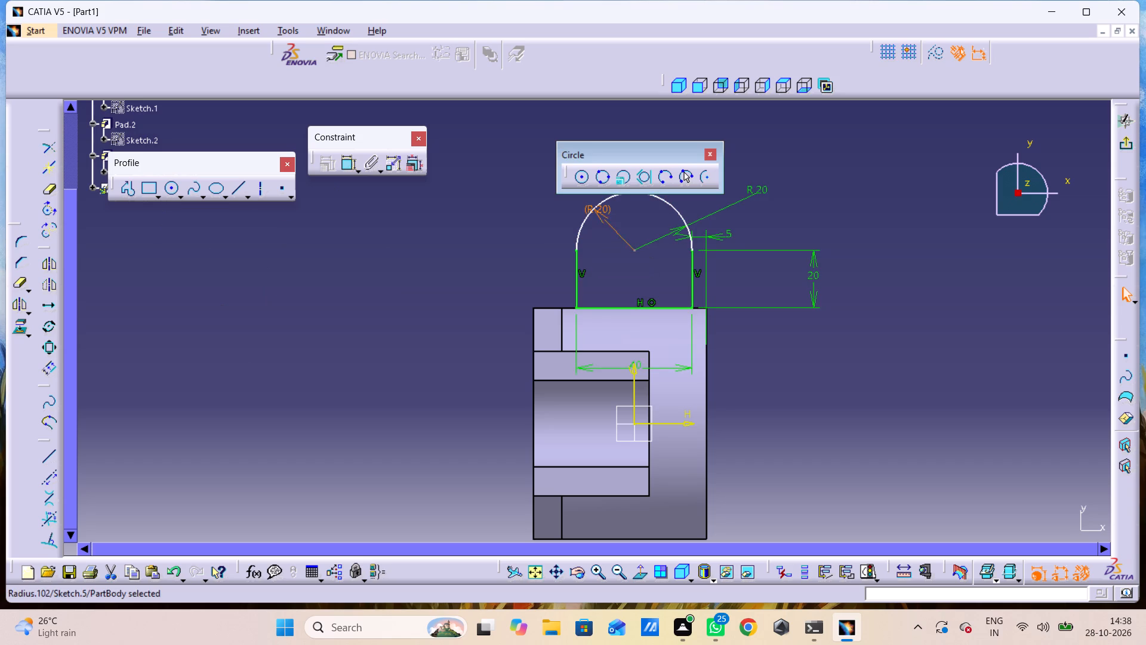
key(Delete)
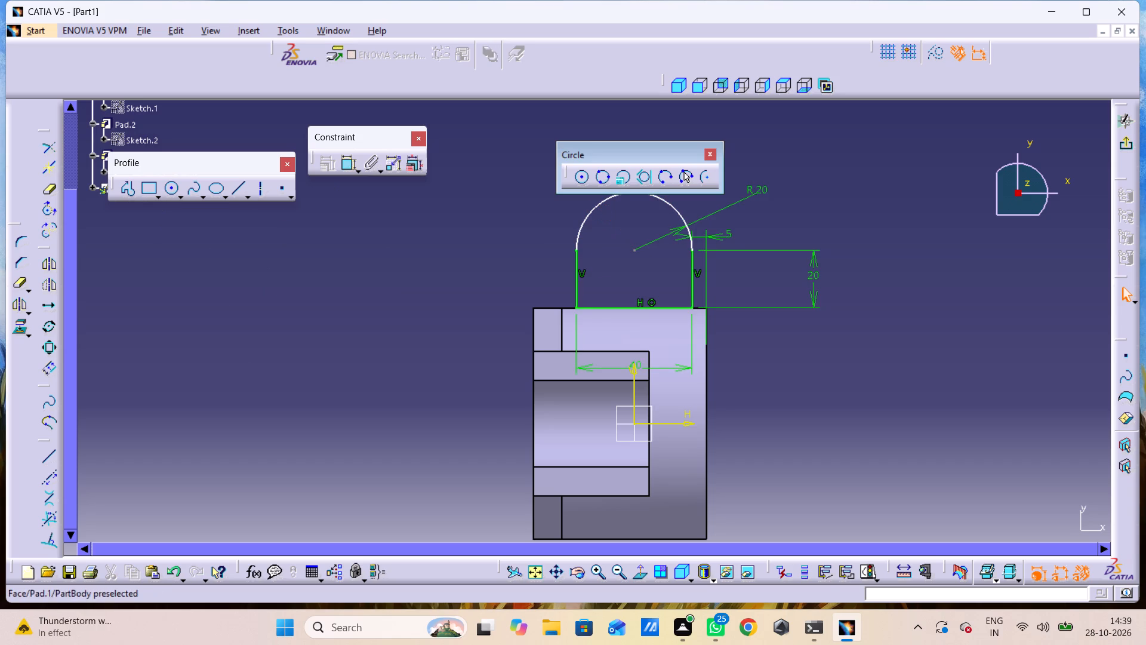
Try to move the lug's semicircular arc to check whether it is still free in the sketch.
middle_drag(491, 228, 426, 273)
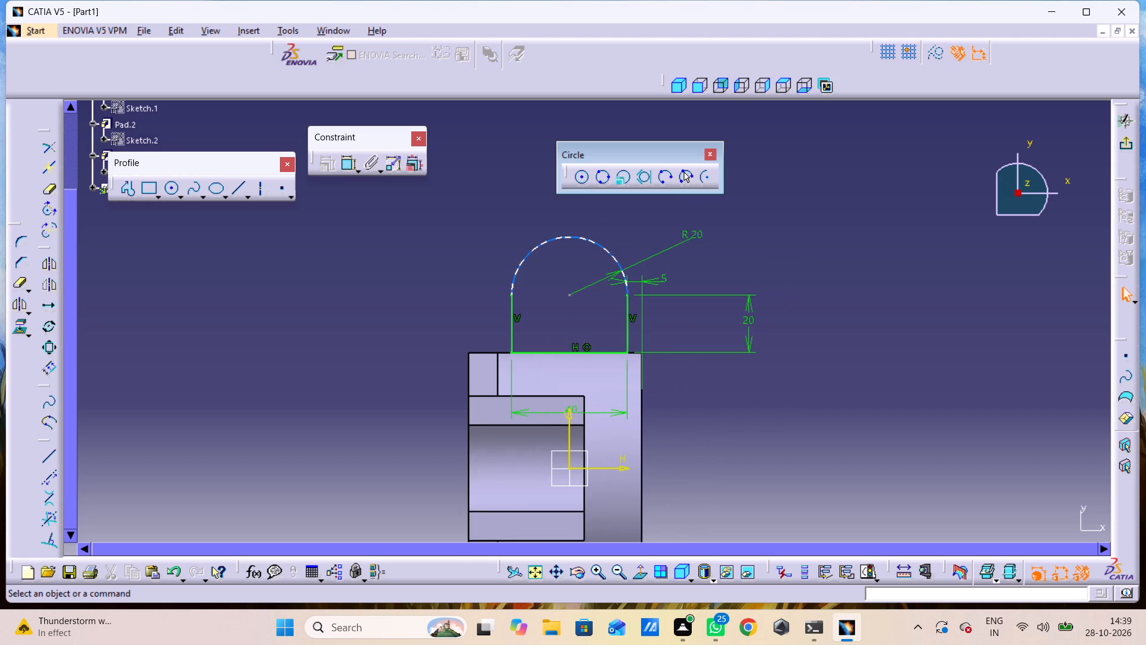
drag(578, 238, 578, 279)
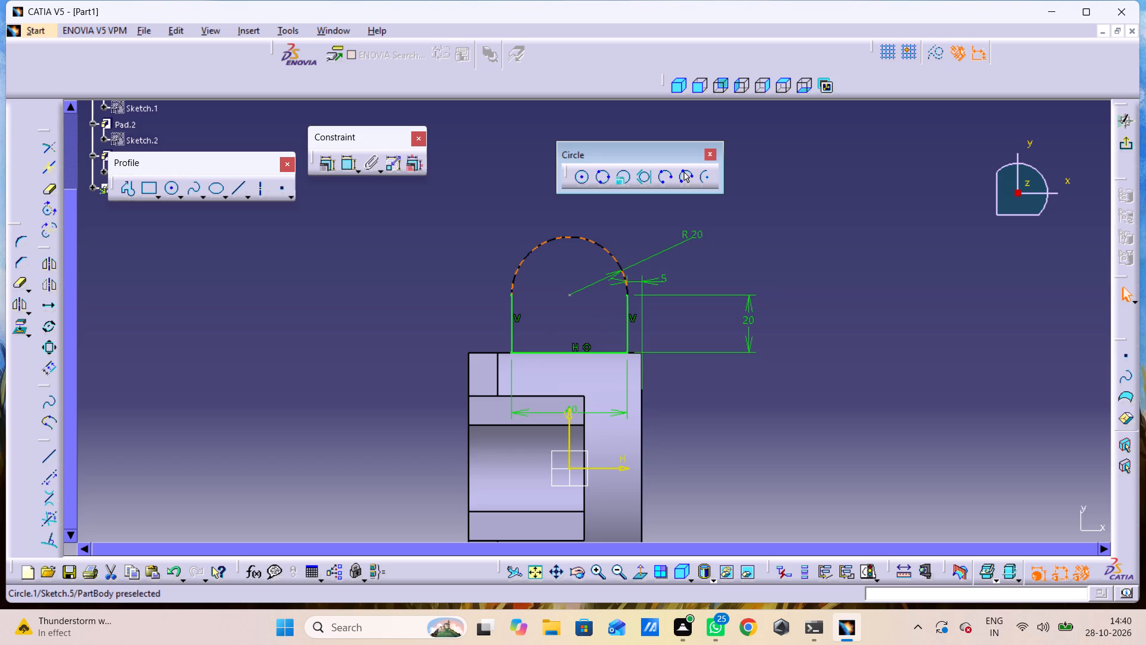
drag(540, 239, 546, 260)
drag(552, 238, 562, 230)
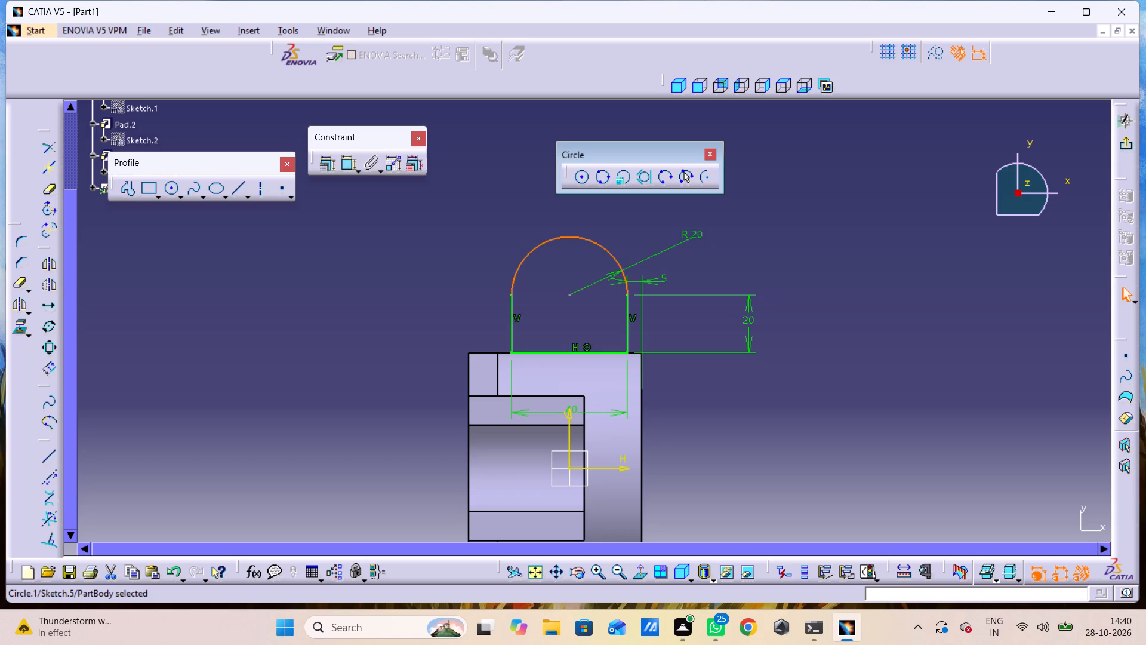
click(589, 267)
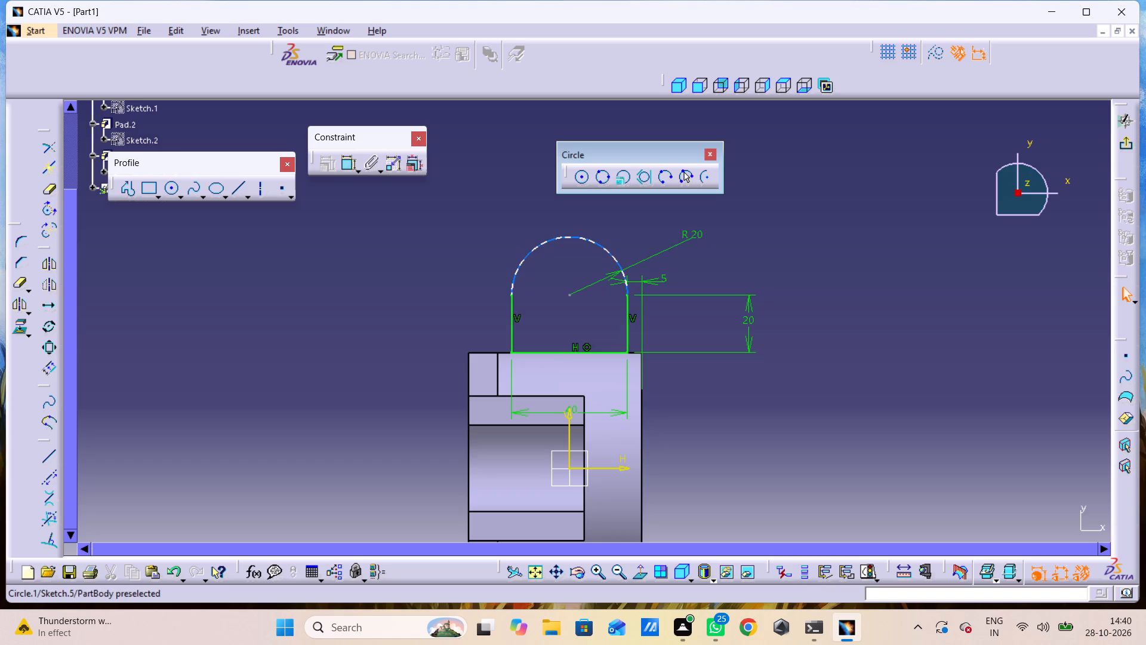
drag(532, 247, 546, 267)
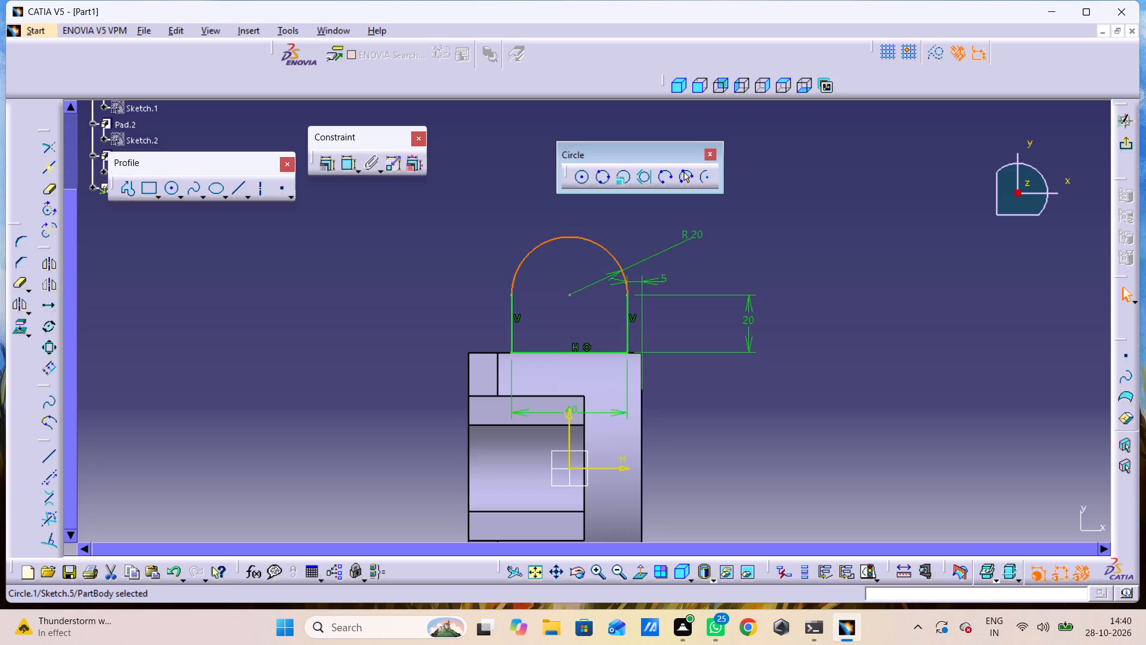
drag(529, 251, 523, 241)
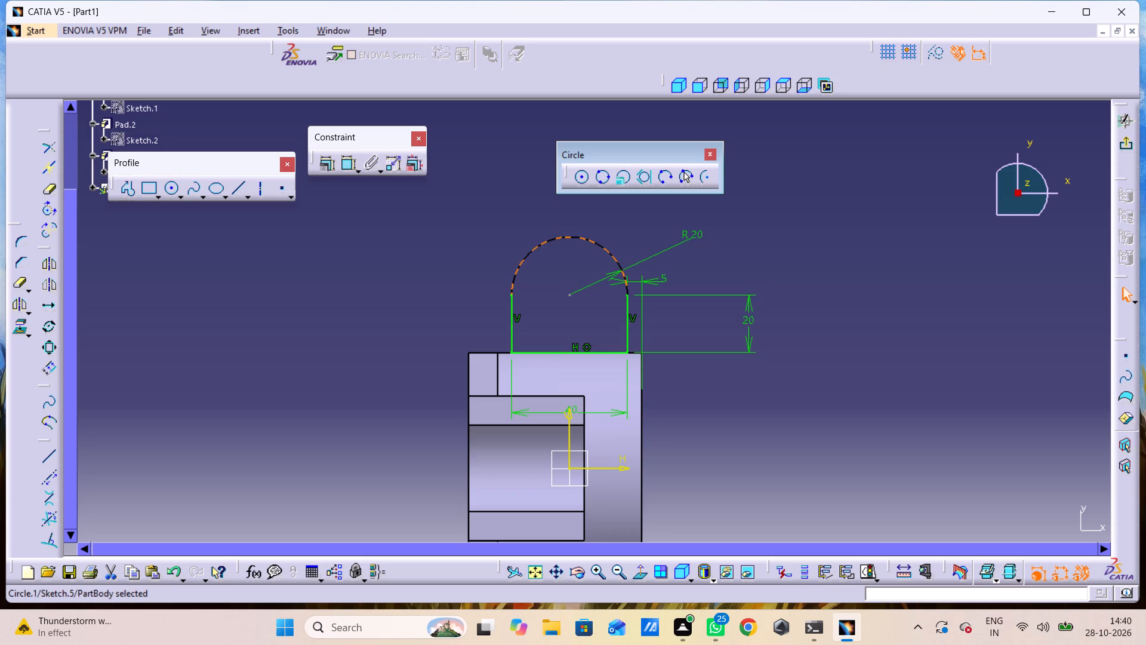
click(501, 221)
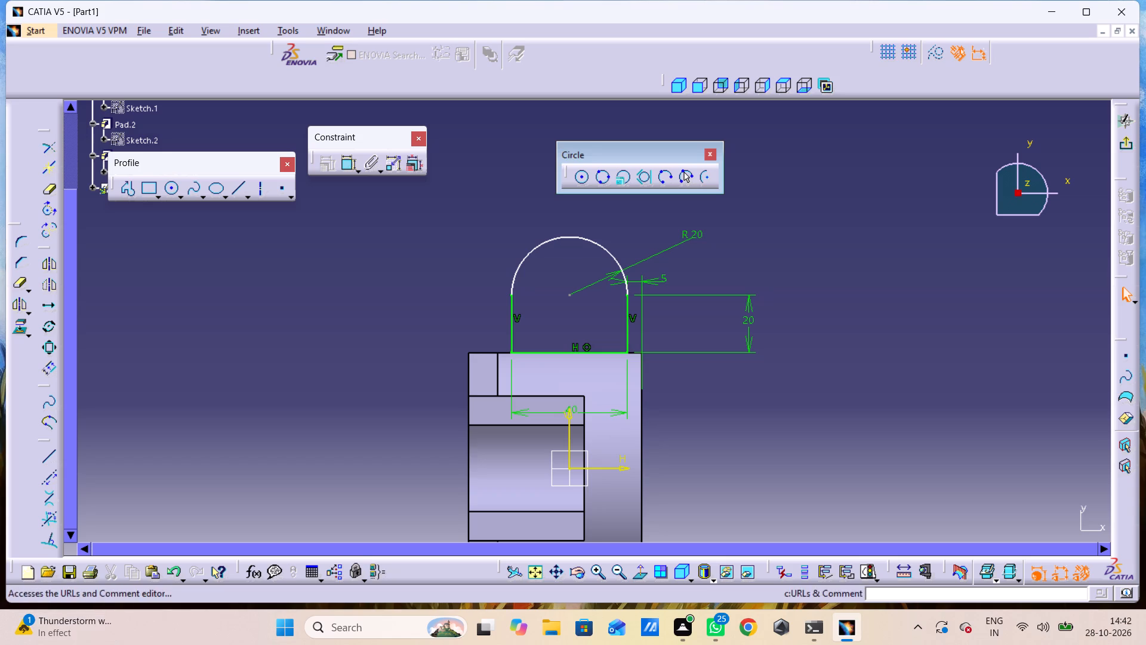
click(537, 248)
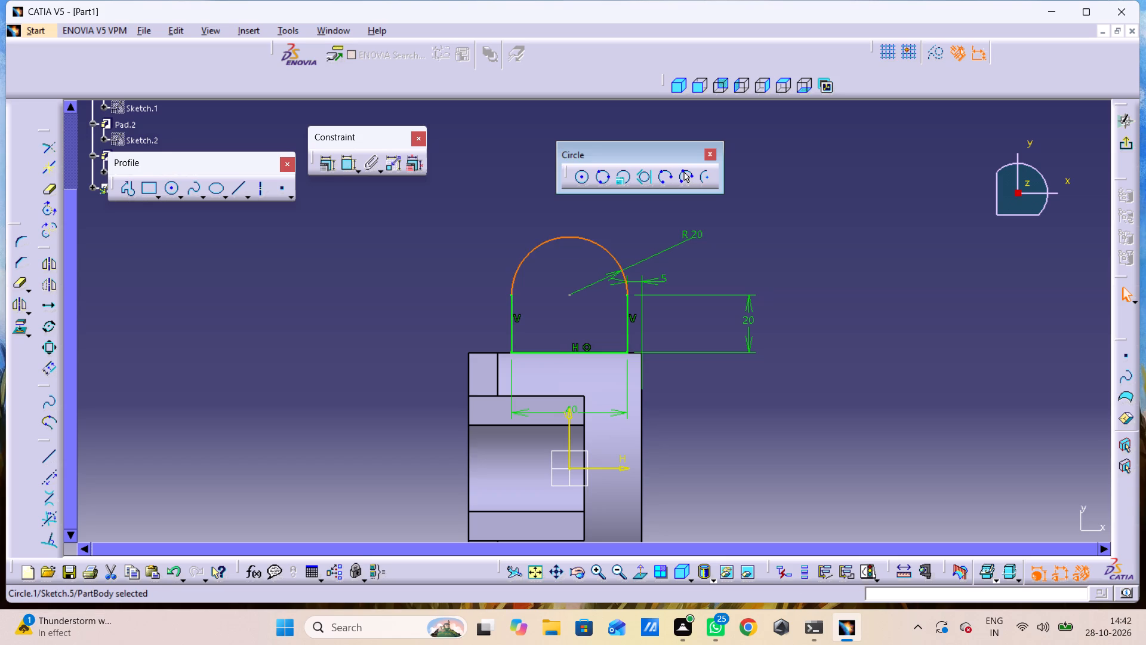
drag(541, 242, 532, 210)
drag(541, 304, 544, 296)
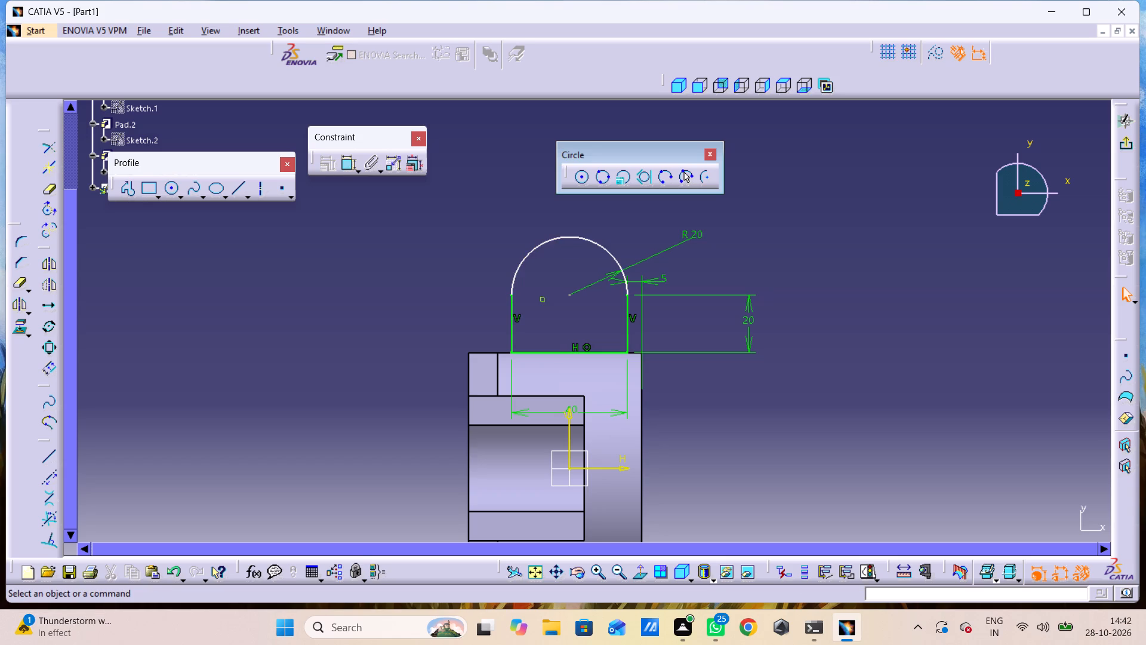
drag(543, 244, 531, 193)
click(547, 312)
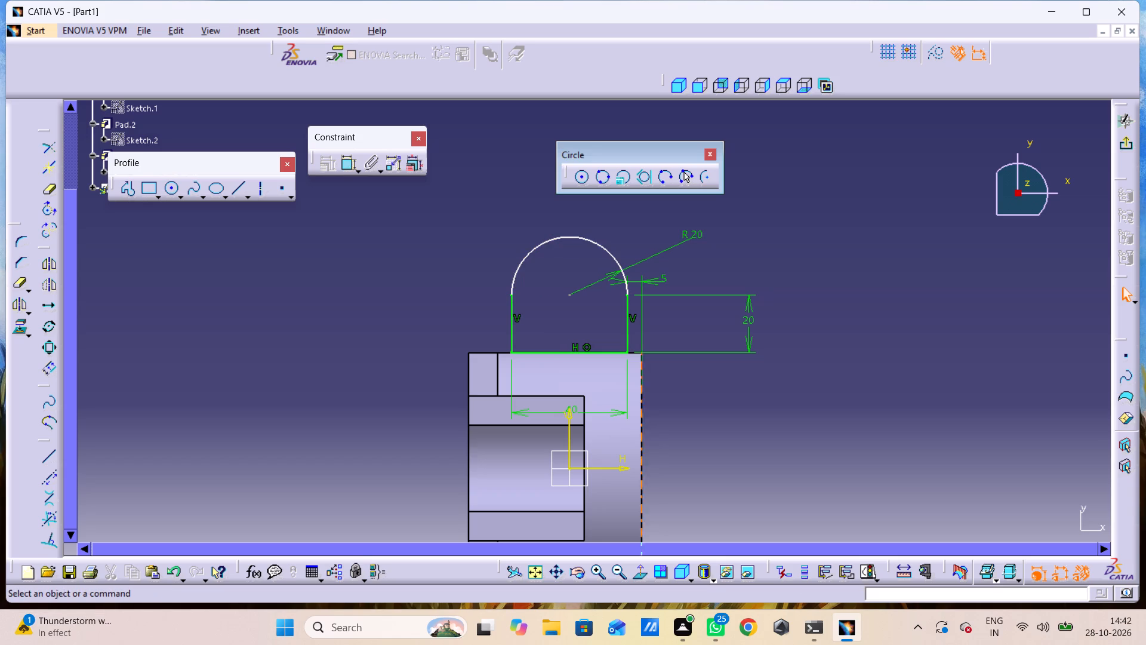
Delete the lug arc's existing radius dimension and dimension its radius again at 20 mm.
click(638, 263)
key(Delete)
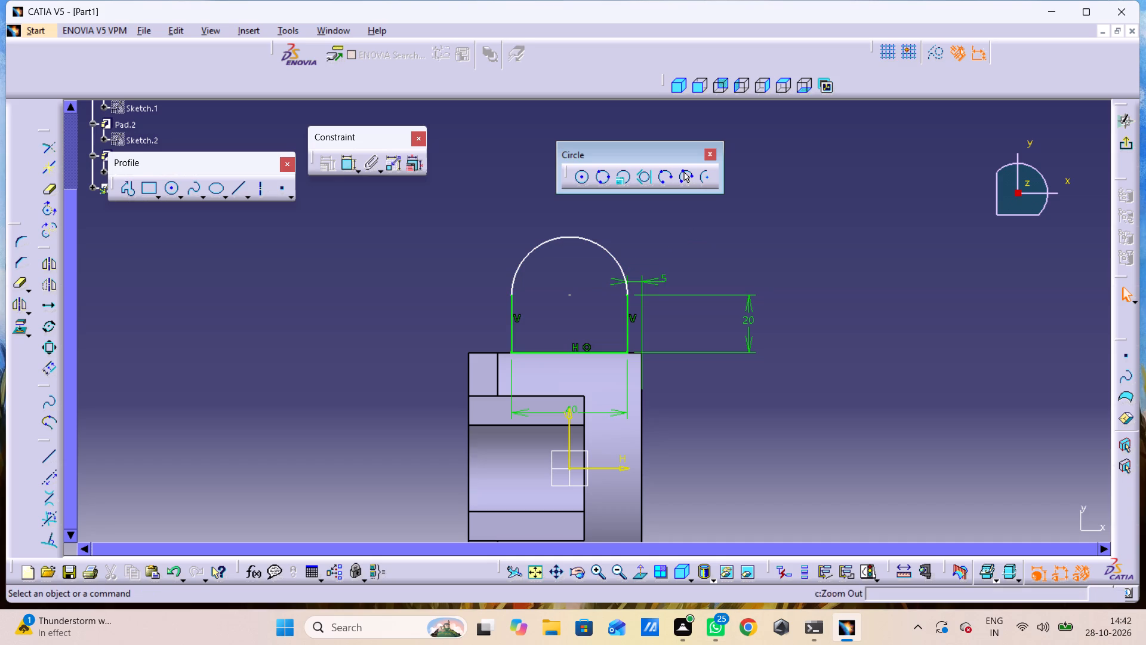
click(350, 161)
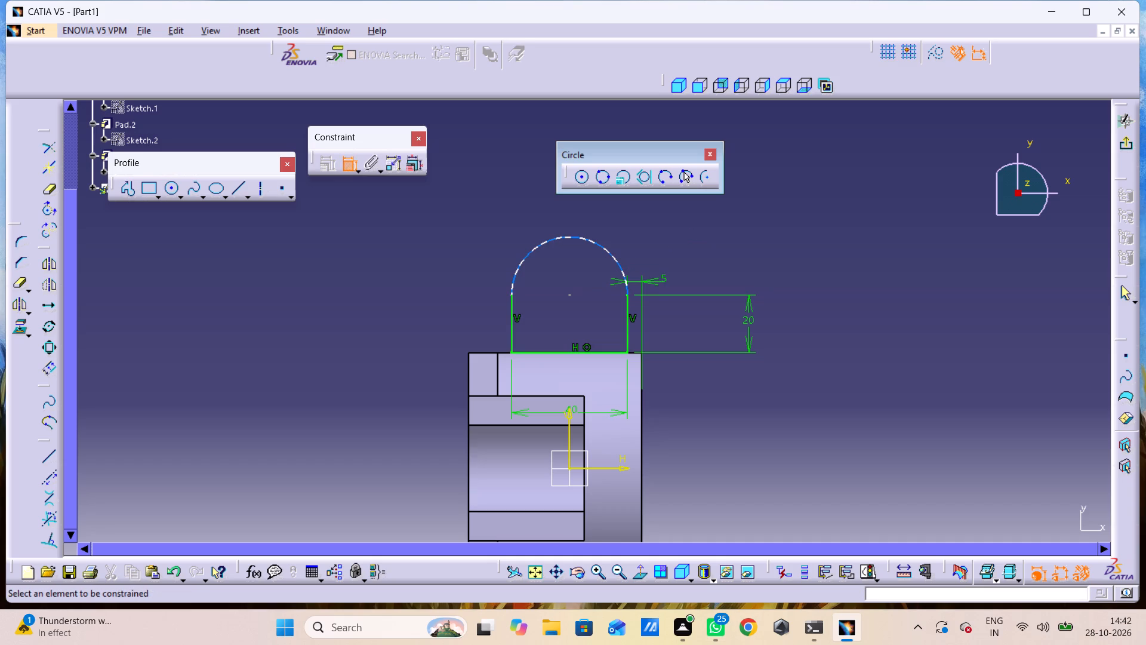
click(587, 235)
click(587, 239)
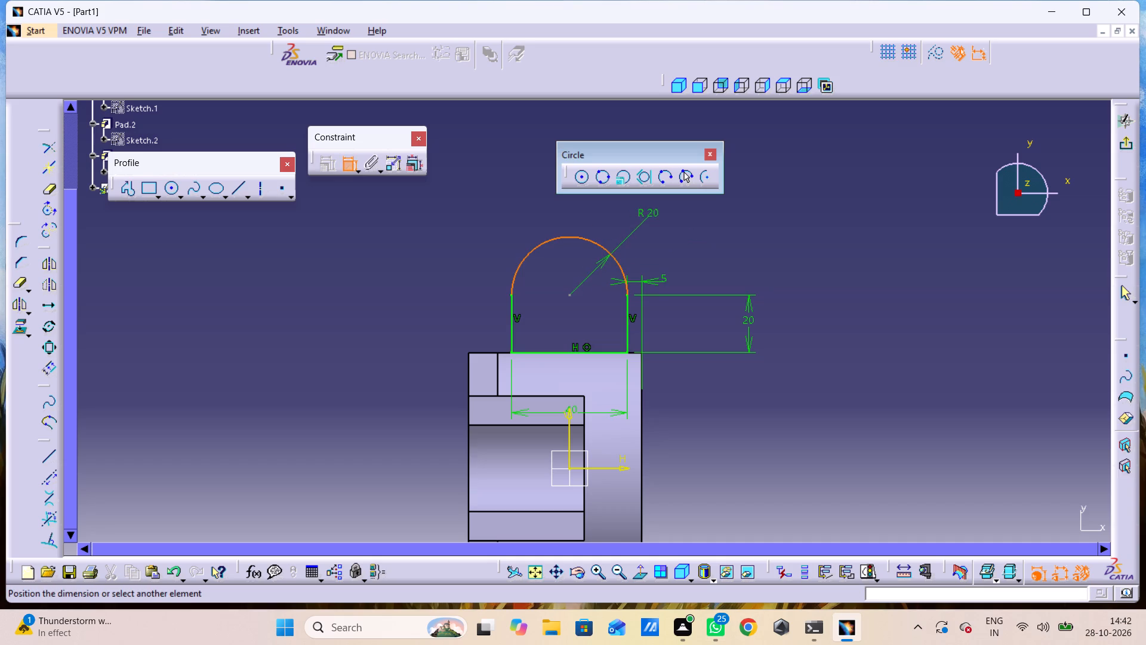
click(631, 229)
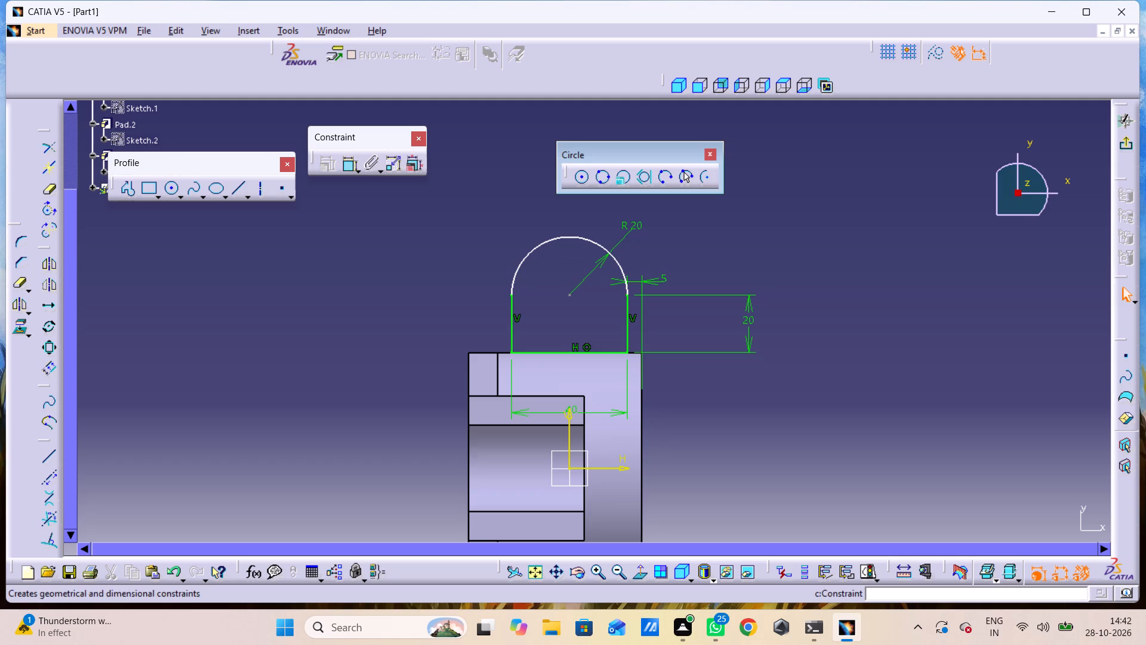
Dimension the vertical distance from the lug arc's centre point to the sketch's horizontal axis.
double_click(349, 167)
click(353, 204)
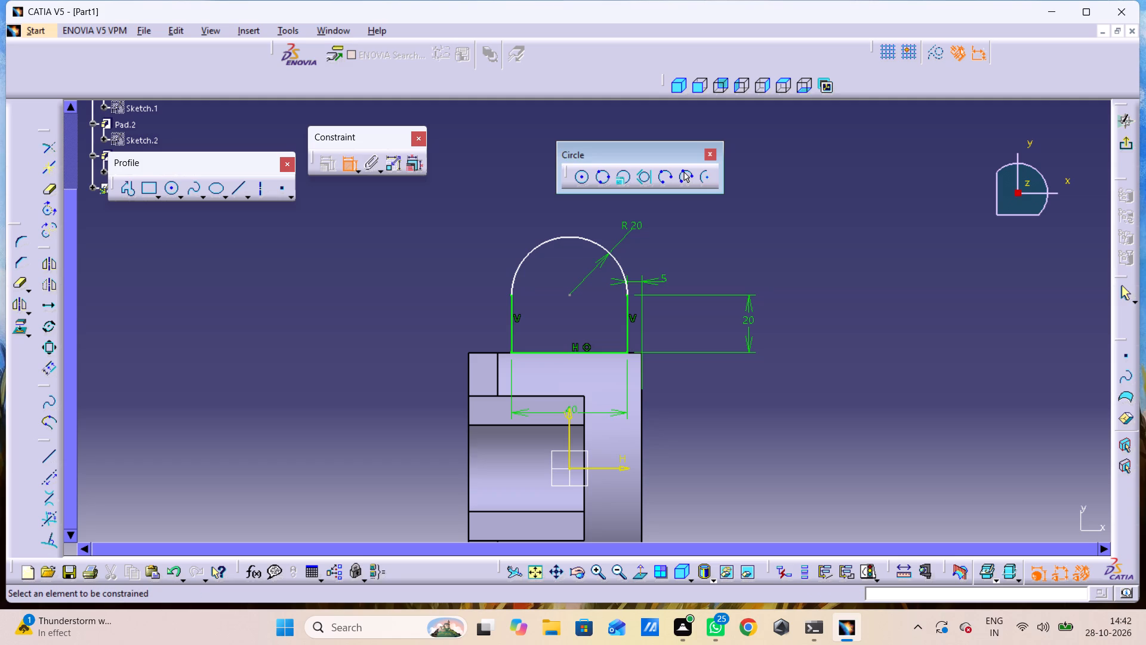
click(566, 295)
click(571, 293)
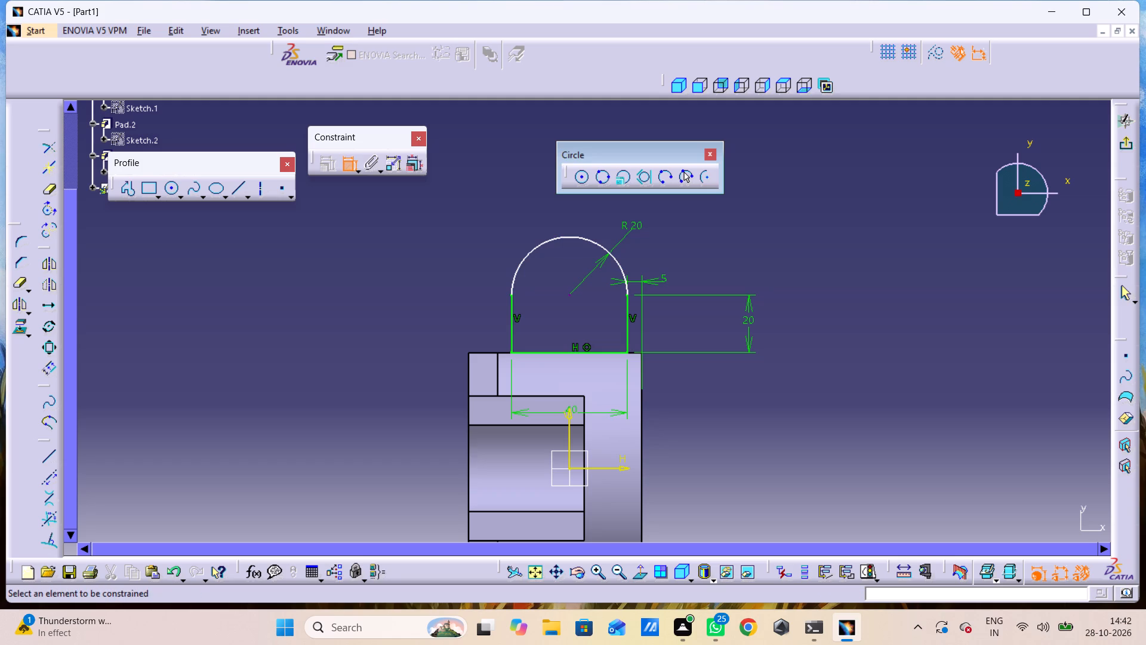
click(569, 295)
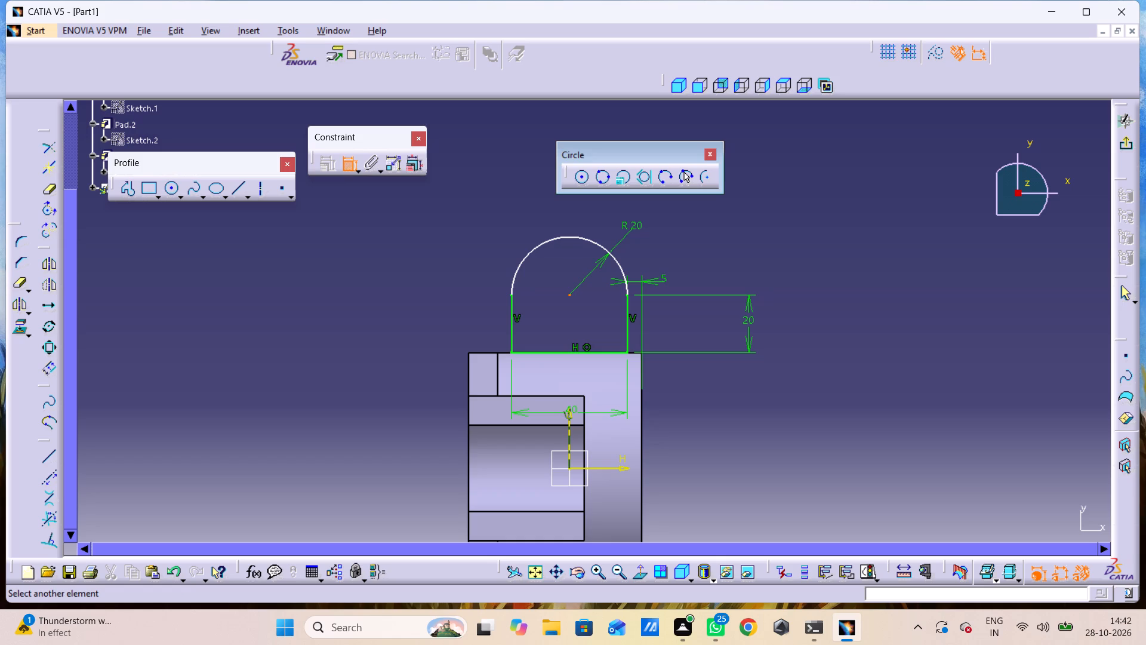
click(596, 466)
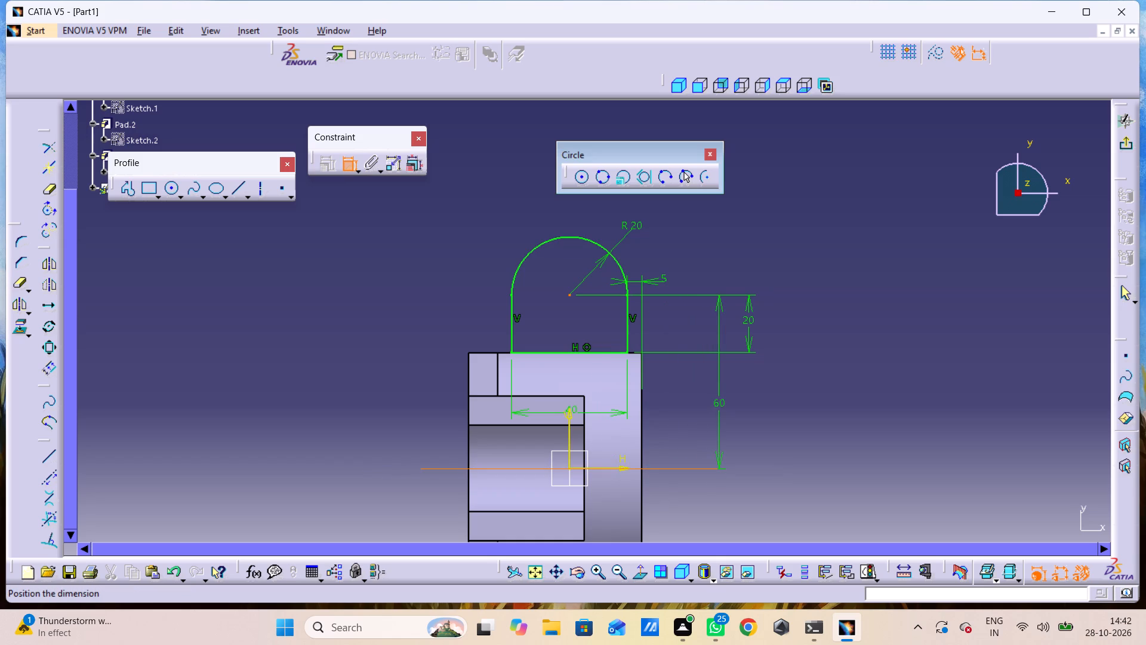
click(717, 407)
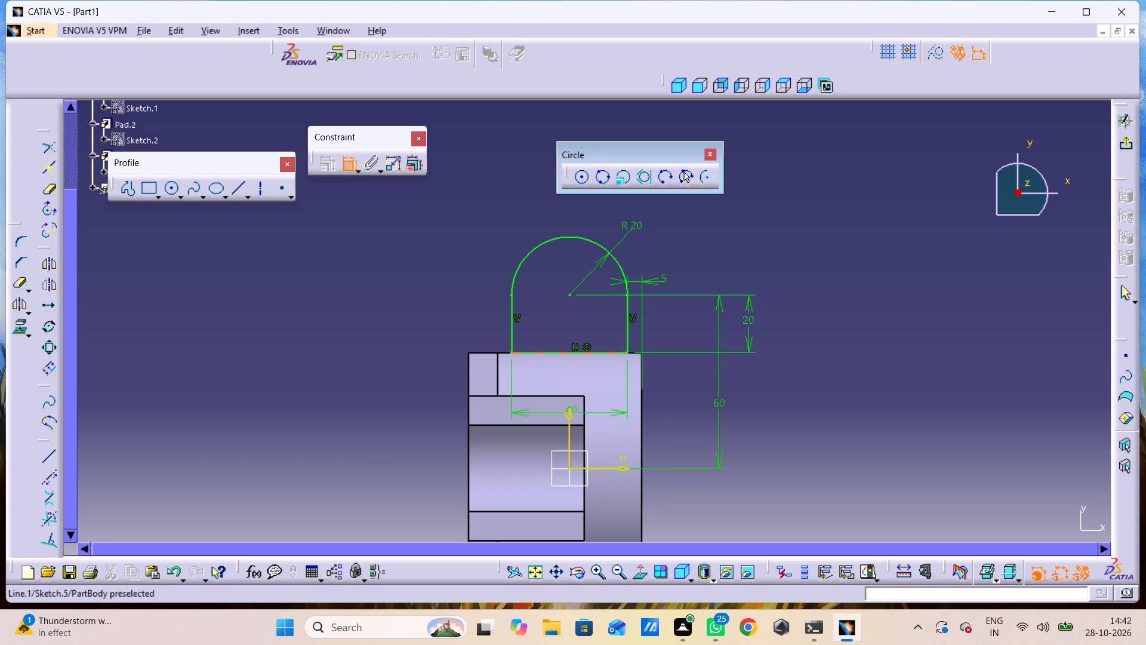
Sketch a circle about 20 mm in diameter, centred on the lug arc's centre point.
click(583, 183)
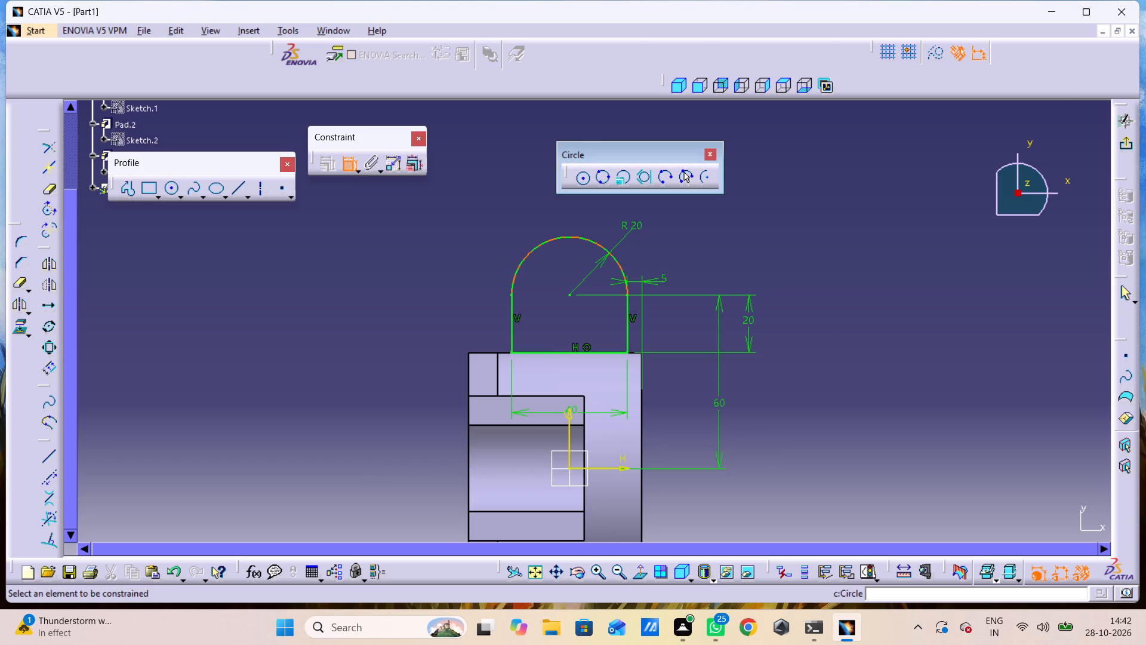
click(569, 292)
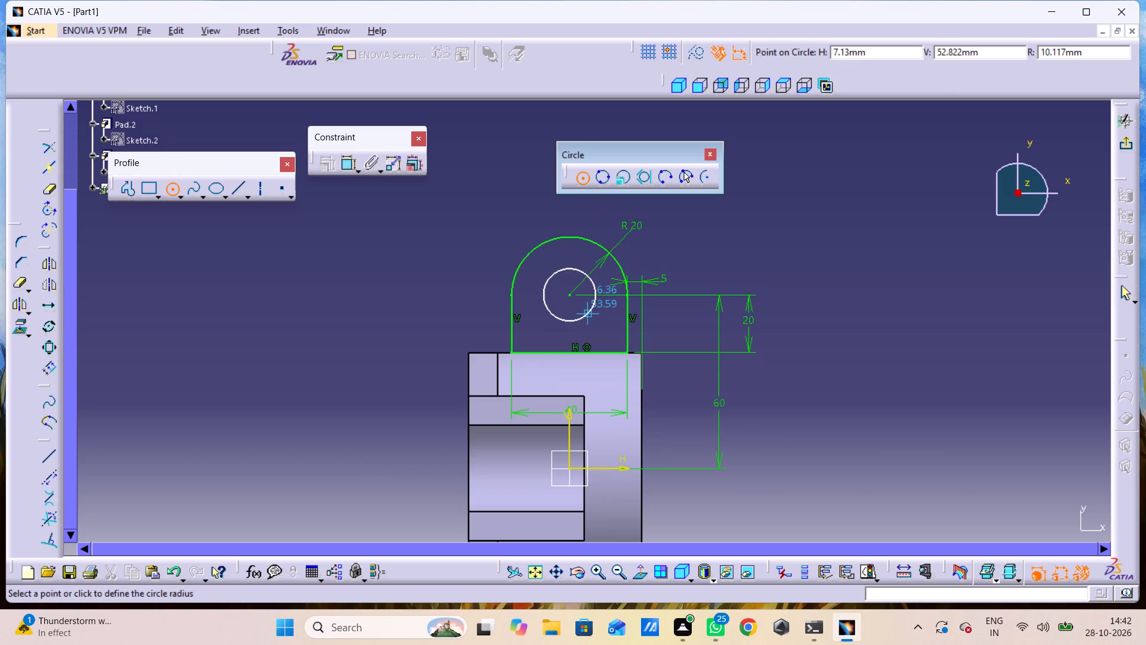
click(591, 316)
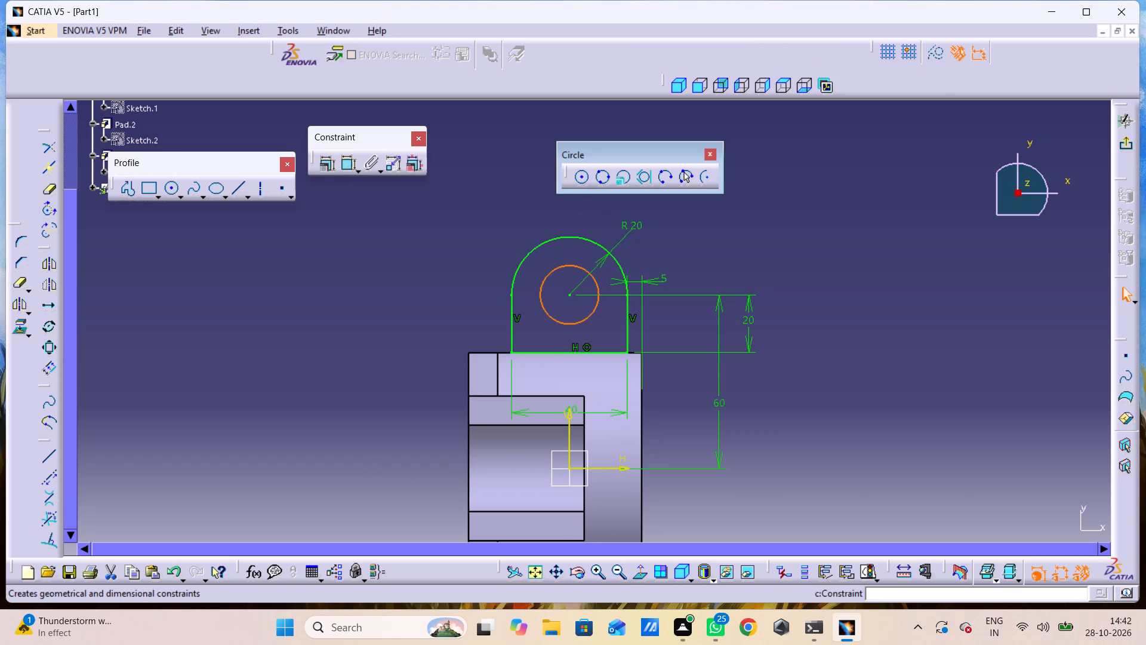
Dimension the inner circle's diameter, set it to 16 mm, and exit the sketch.
click(350, 165)
click(694, 245)
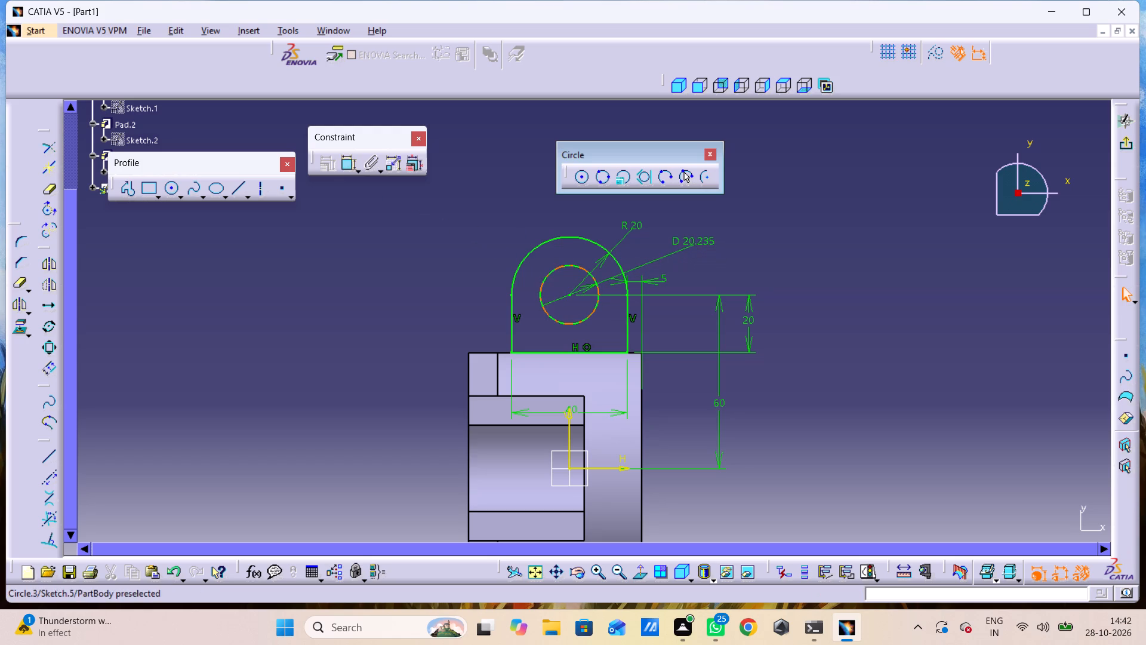
double_click(692, 239)
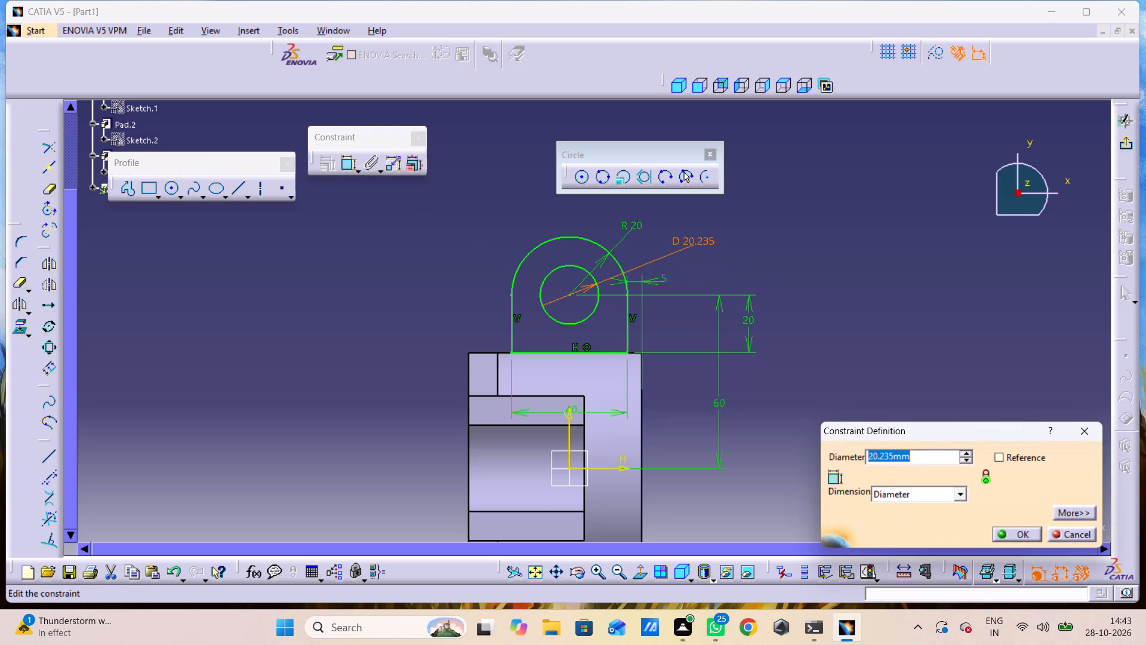
text(16)
key(Return)
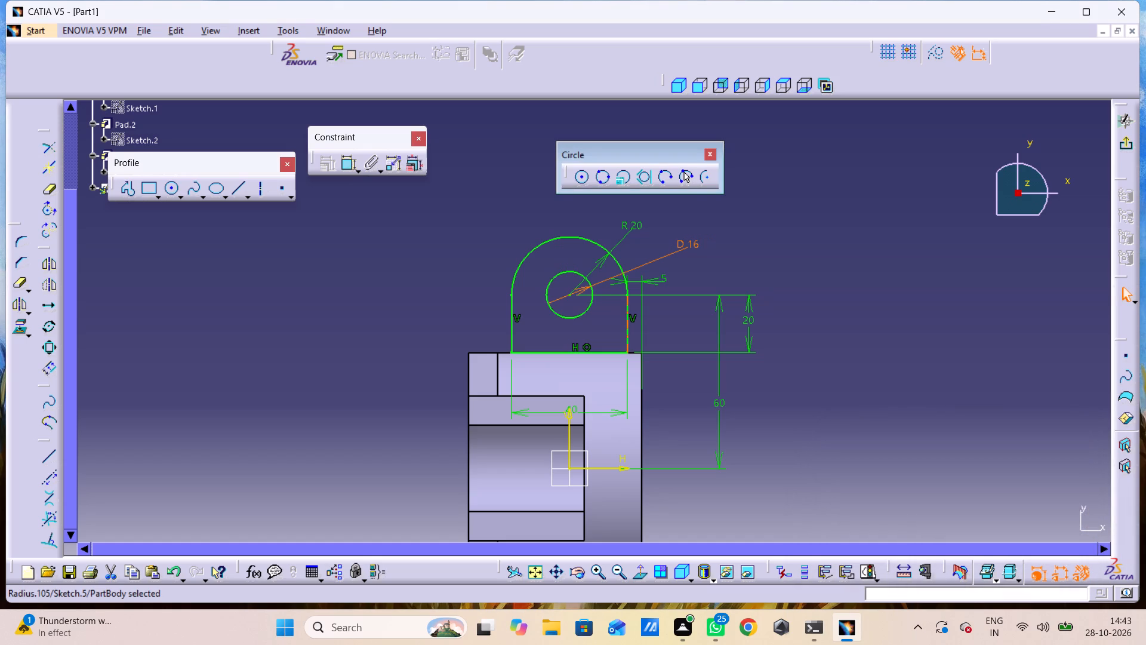
click(1128, 145)
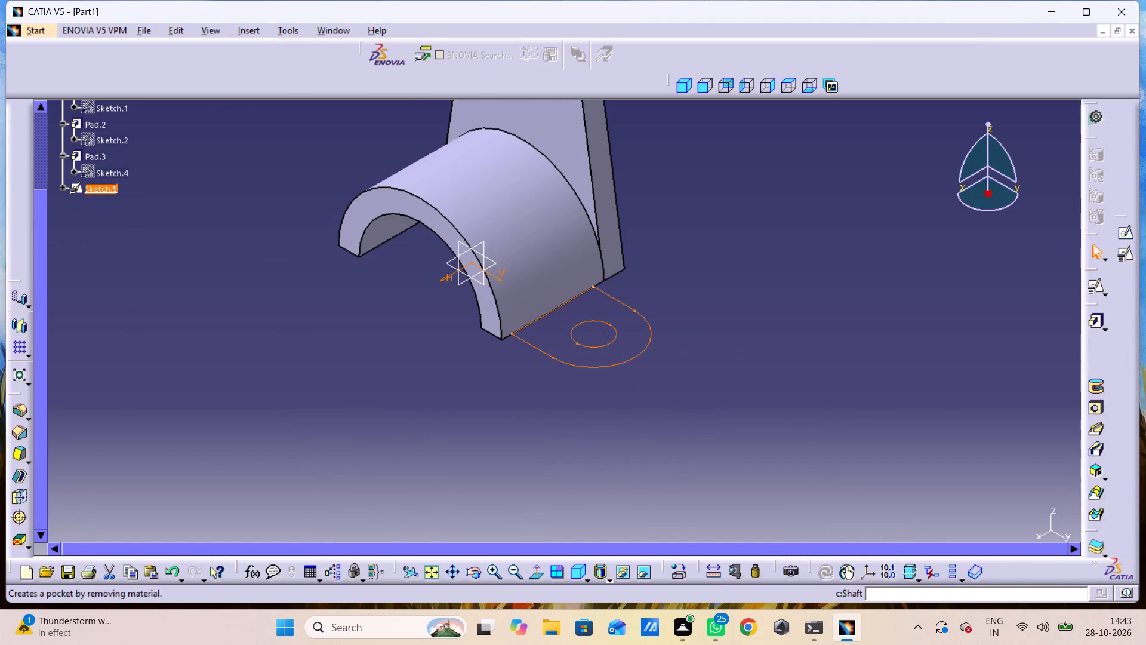
Pad the arched lug profile with its 16 mm hole to a length of 10 mm.
click(1096, 324)
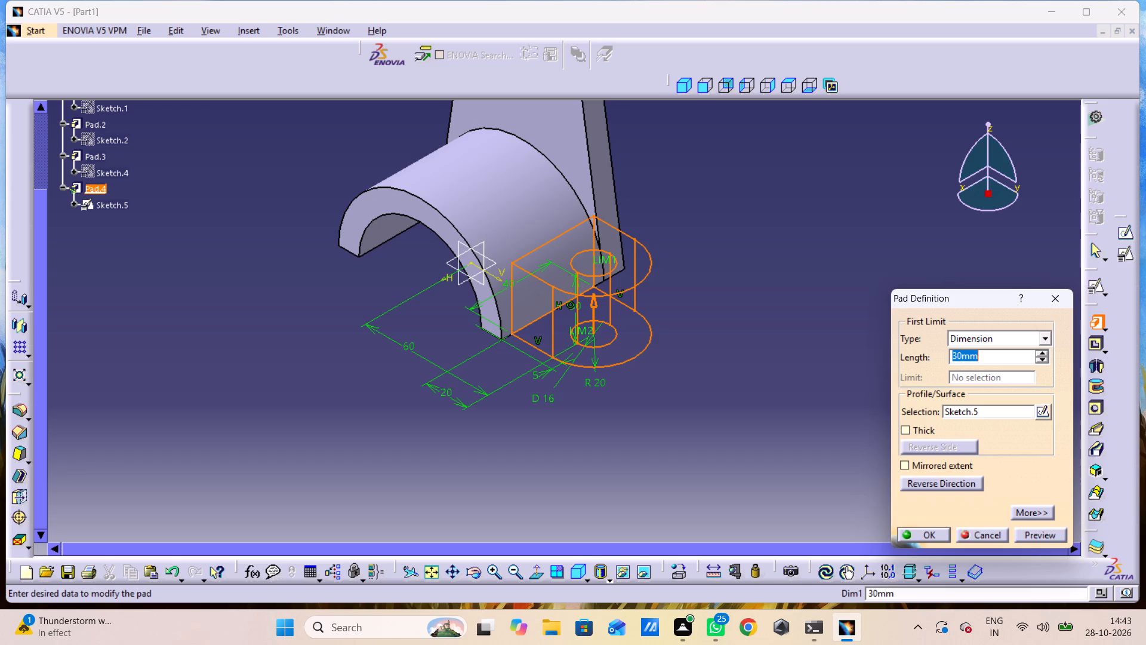
text(10)
key(Return)
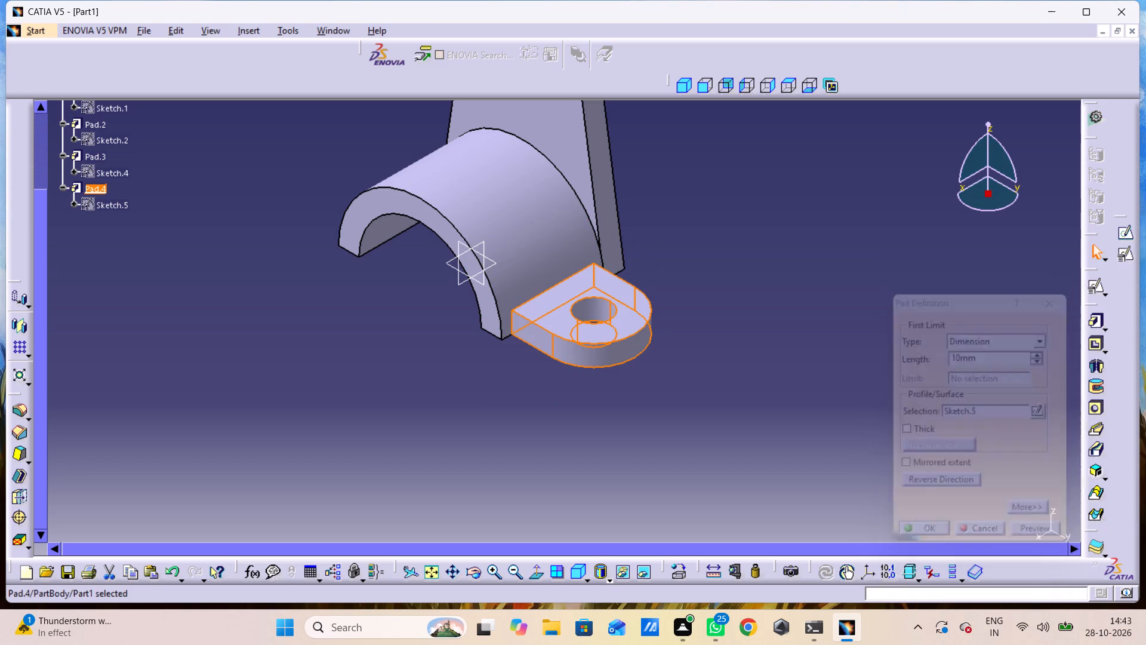
click(605, 406)
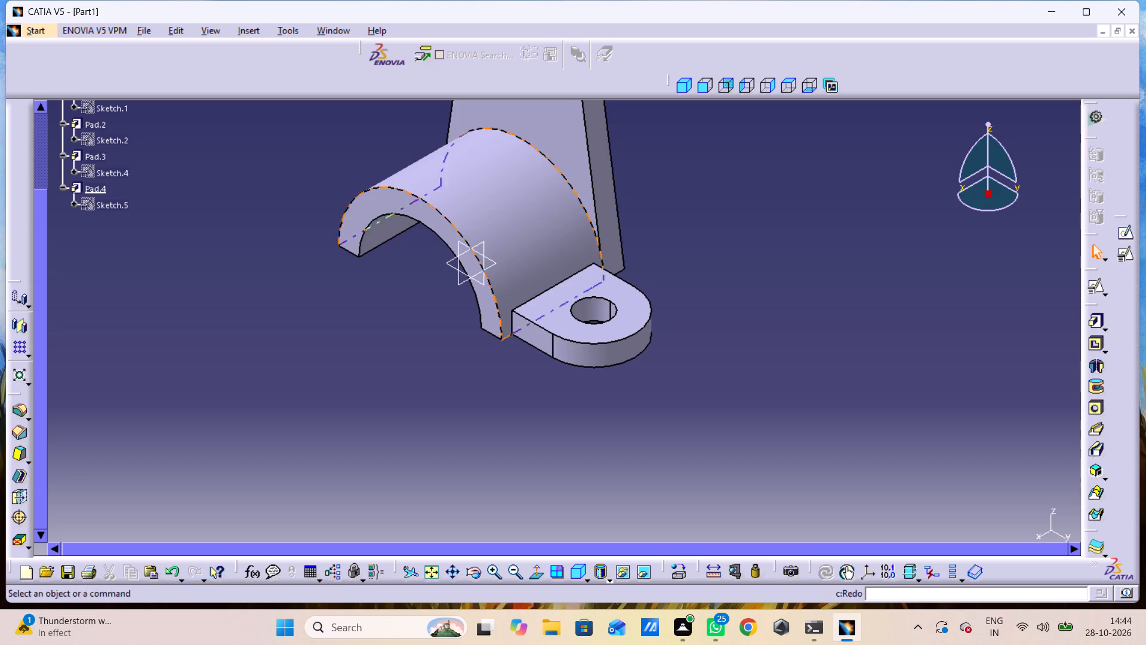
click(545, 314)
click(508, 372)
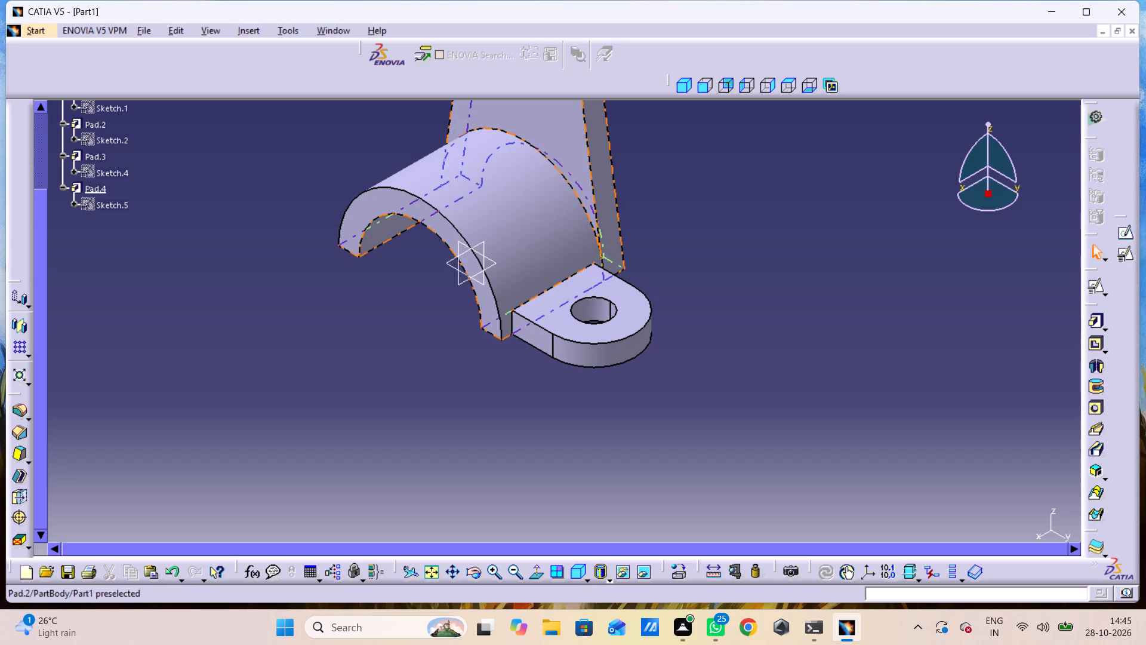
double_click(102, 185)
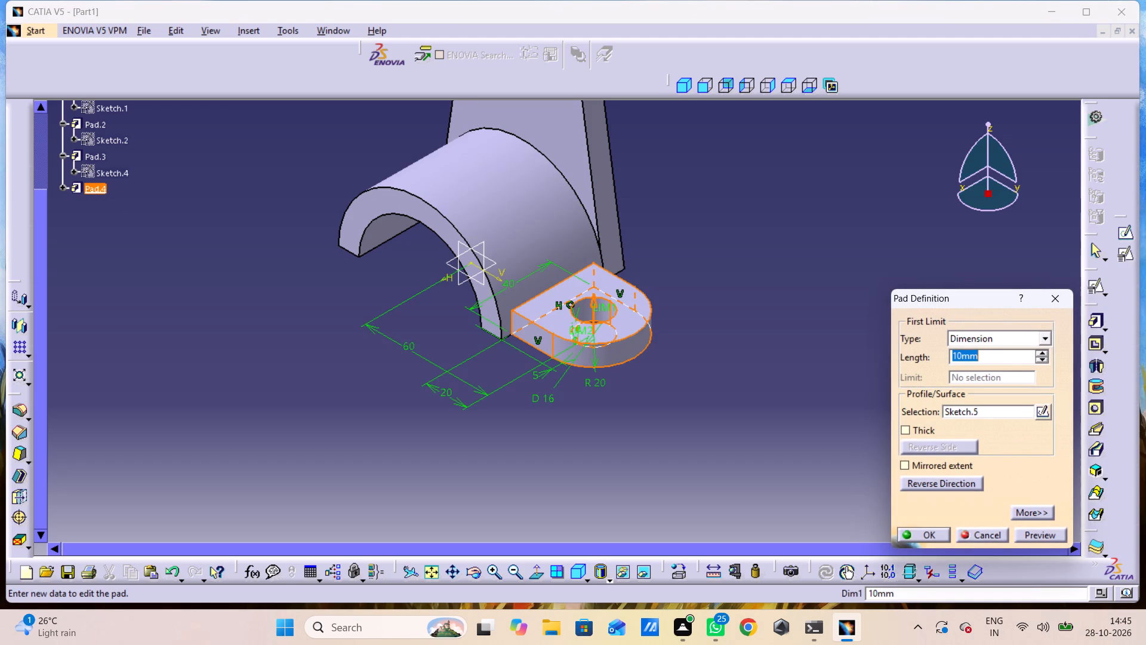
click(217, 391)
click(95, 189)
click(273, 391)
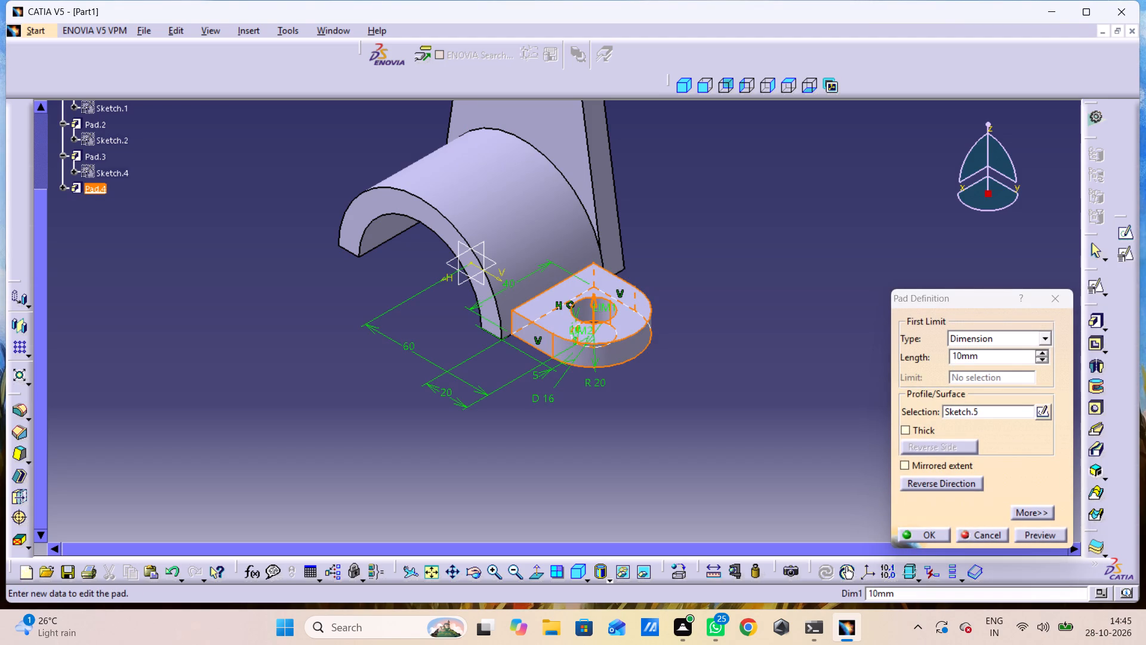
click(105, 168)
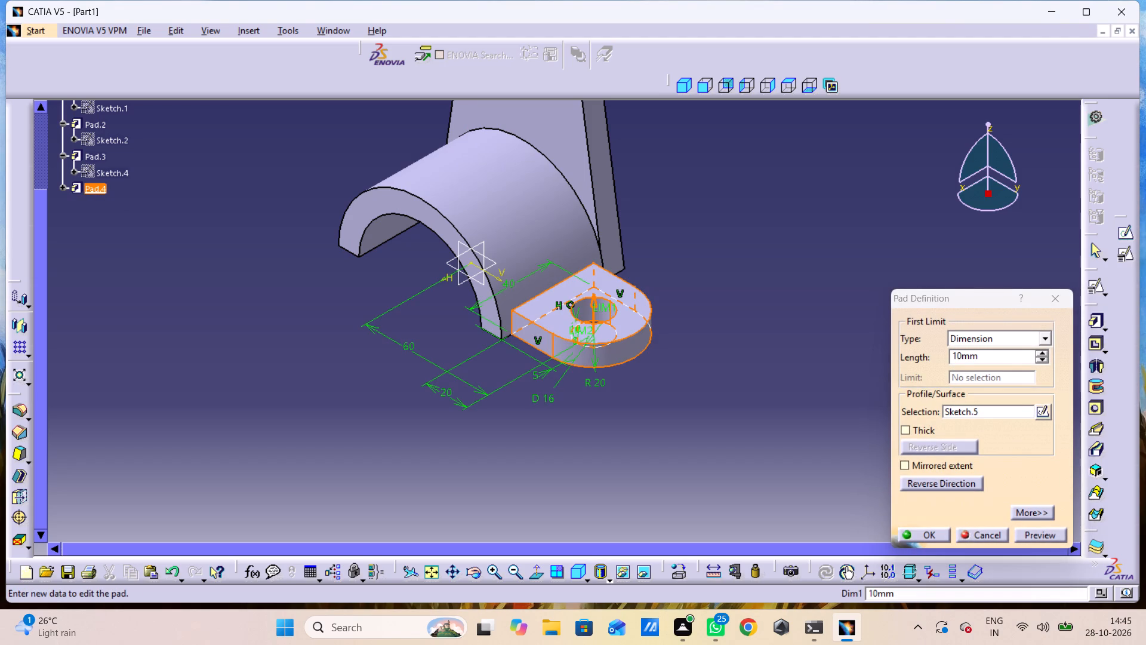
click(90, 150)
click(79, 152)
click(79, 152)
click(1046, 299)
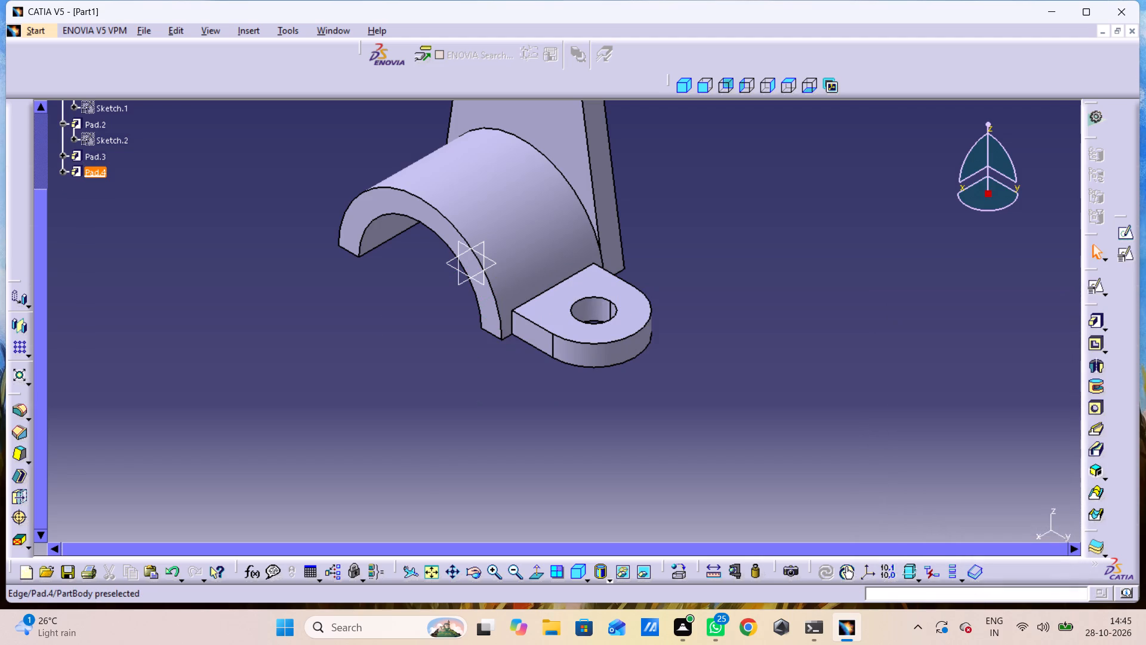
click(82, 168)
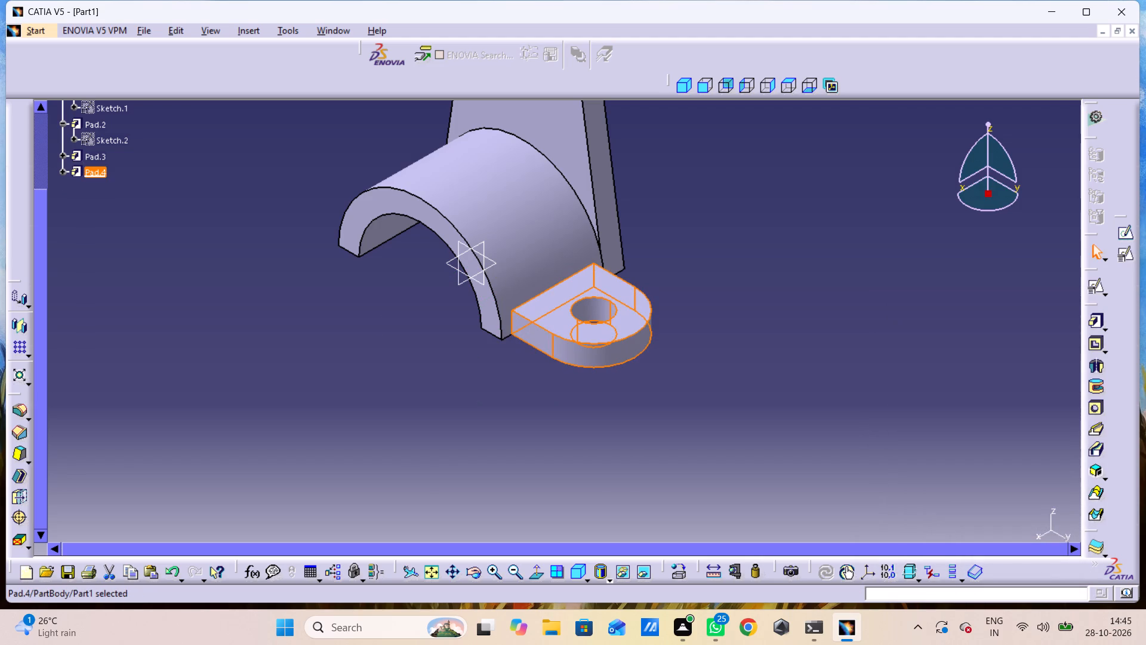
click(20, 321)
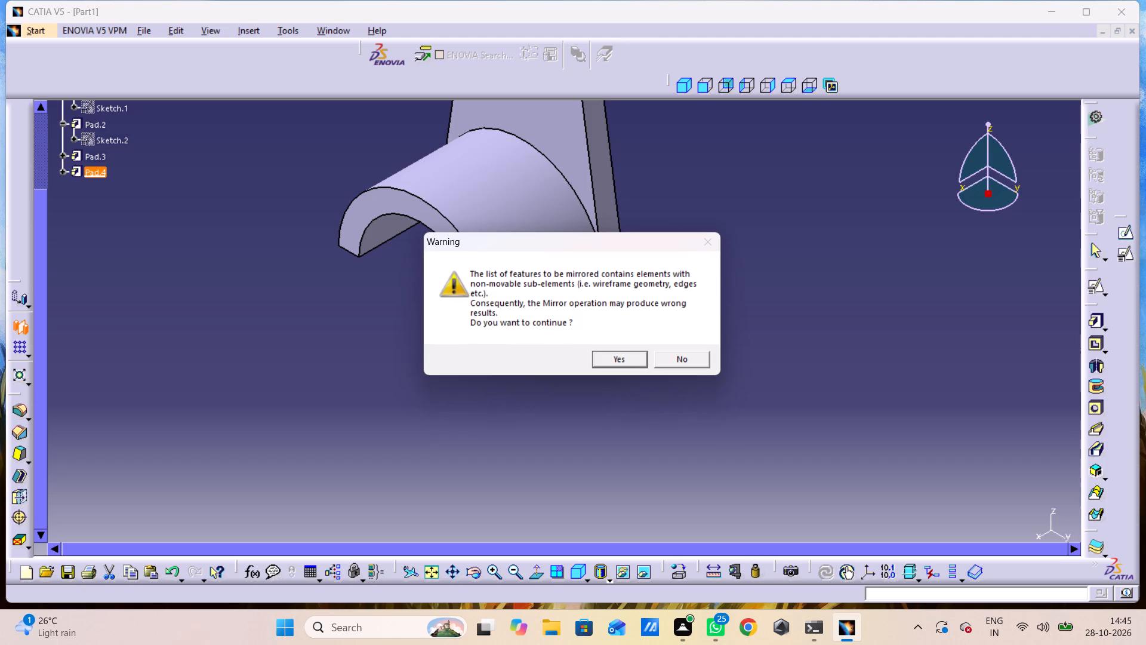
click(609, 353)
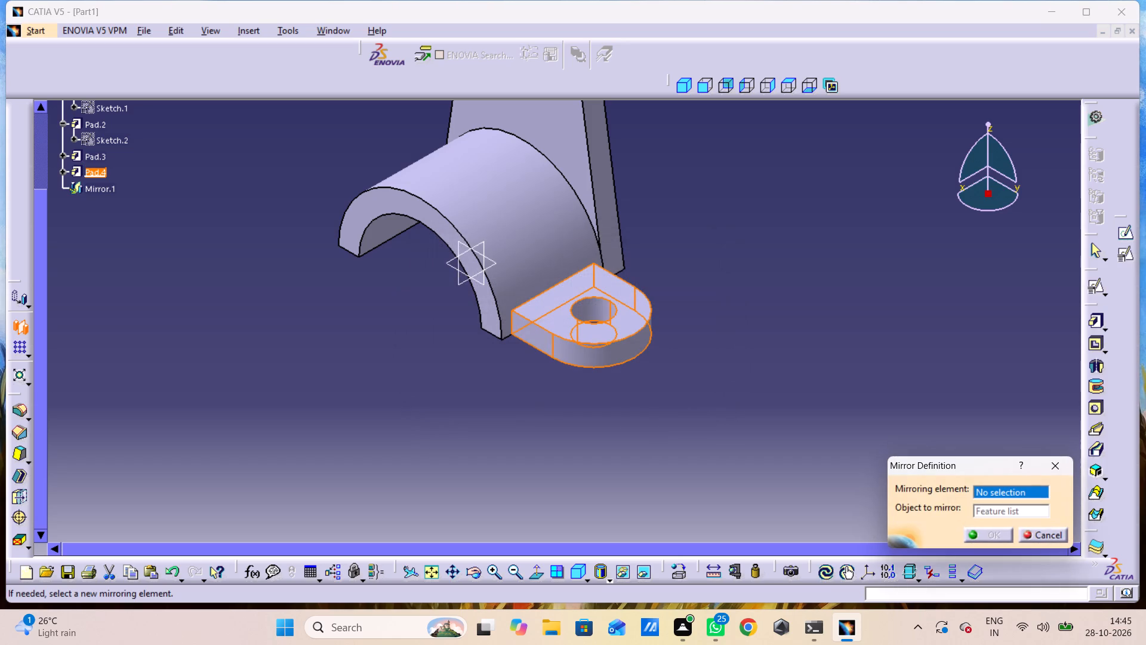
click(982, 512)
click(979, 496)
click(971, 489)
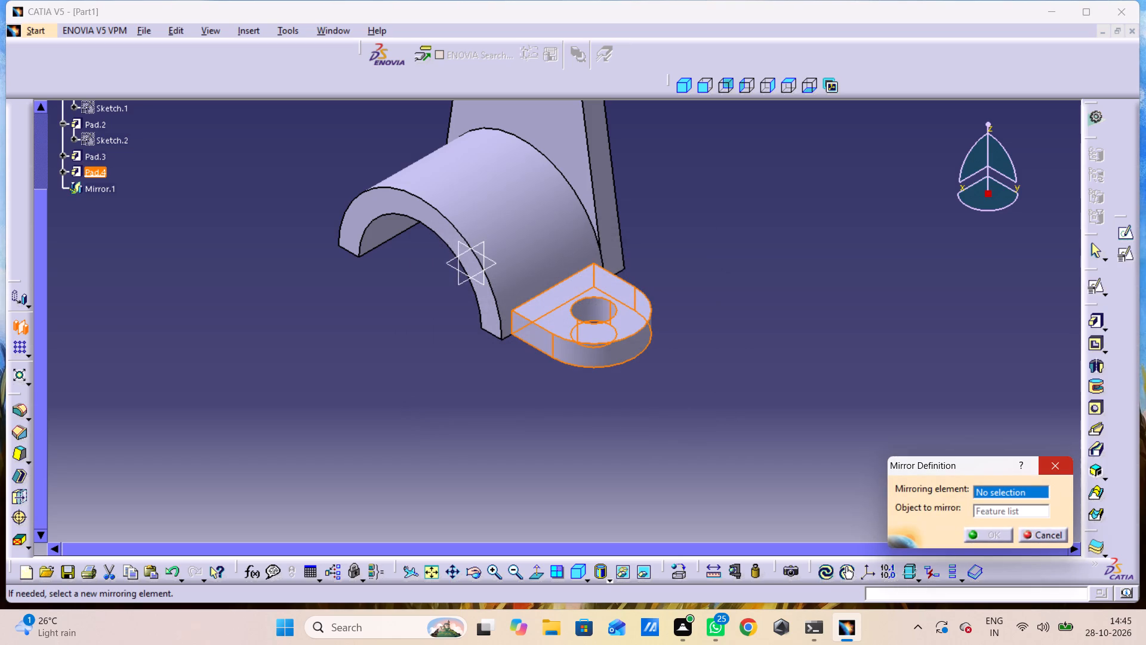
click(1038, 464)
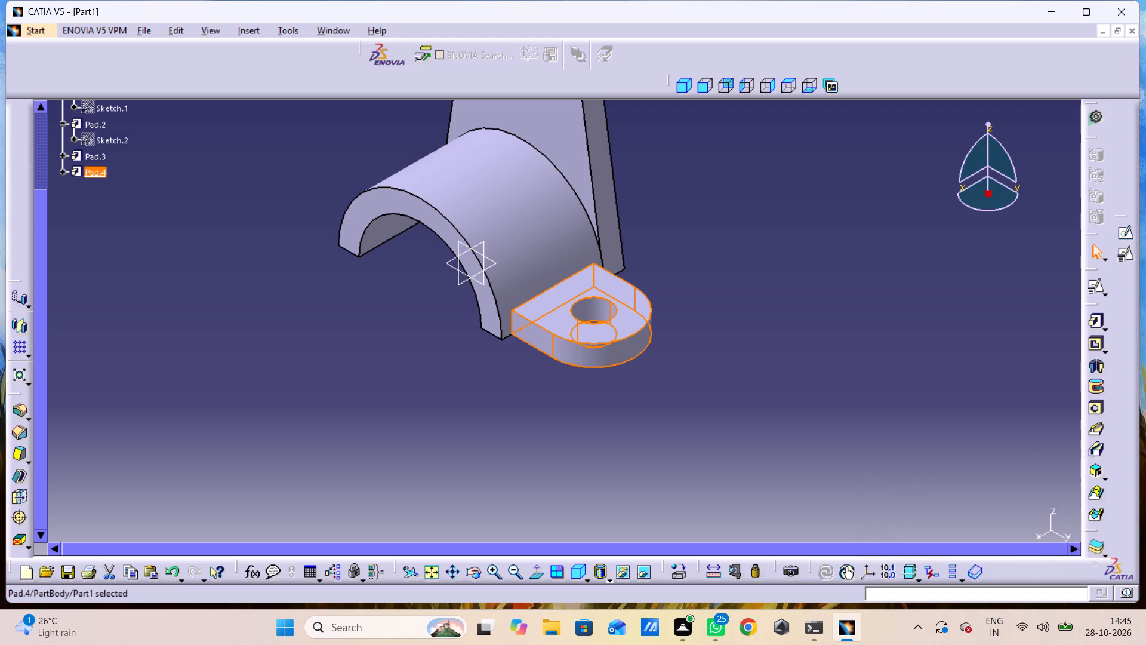
Select the lug pad as the feature to mirror.
click(77, 169)
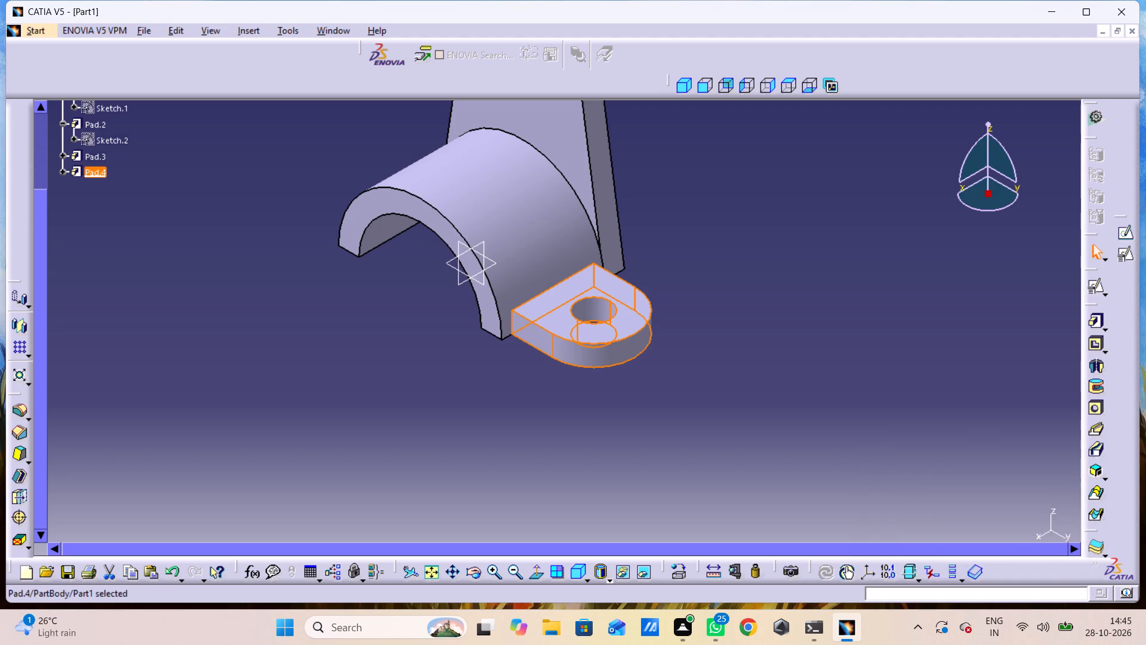
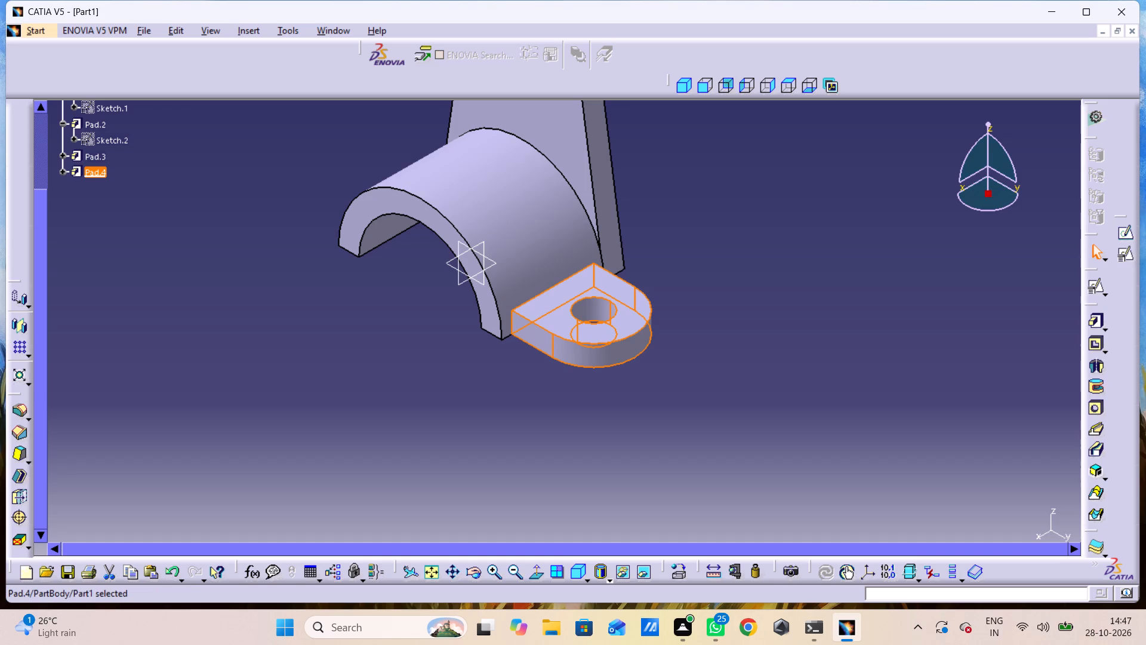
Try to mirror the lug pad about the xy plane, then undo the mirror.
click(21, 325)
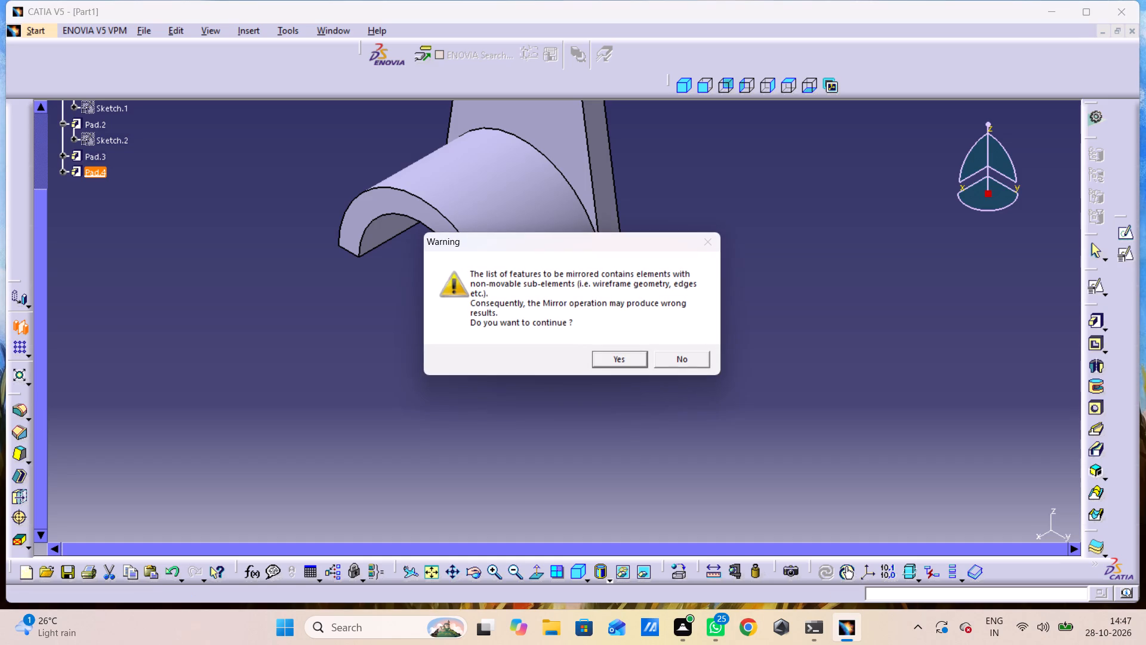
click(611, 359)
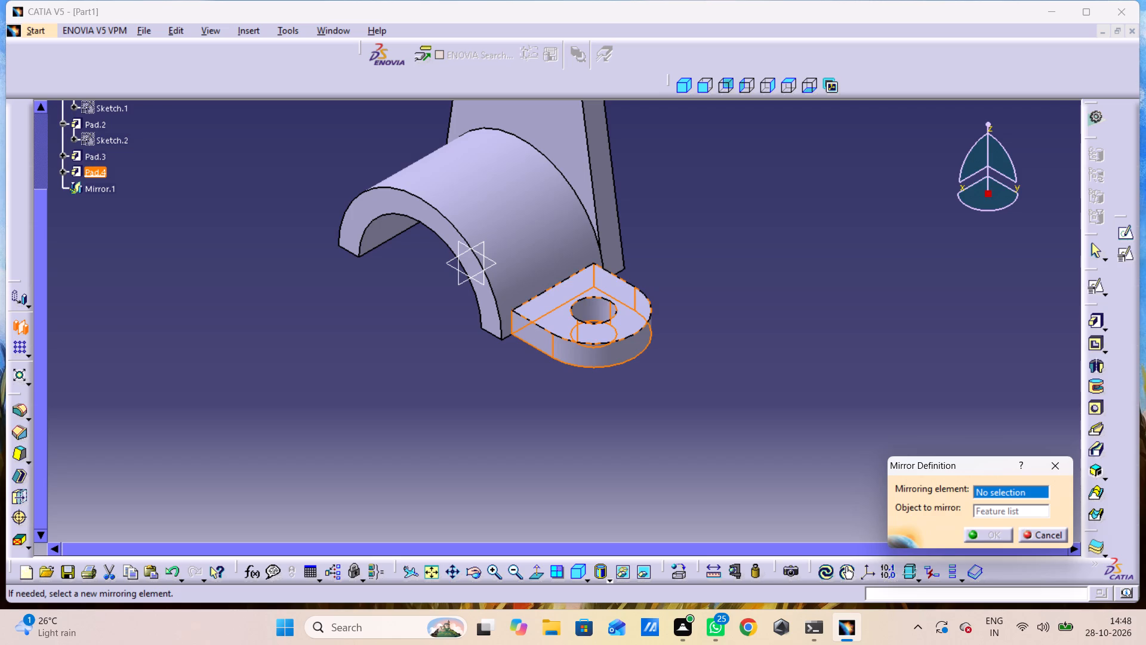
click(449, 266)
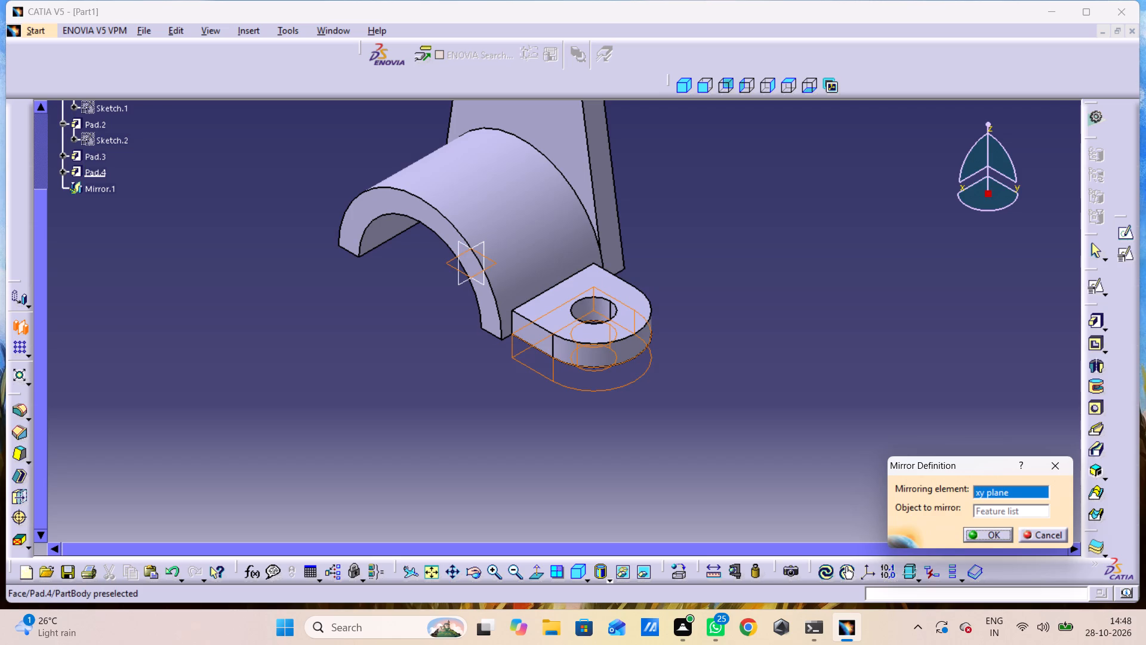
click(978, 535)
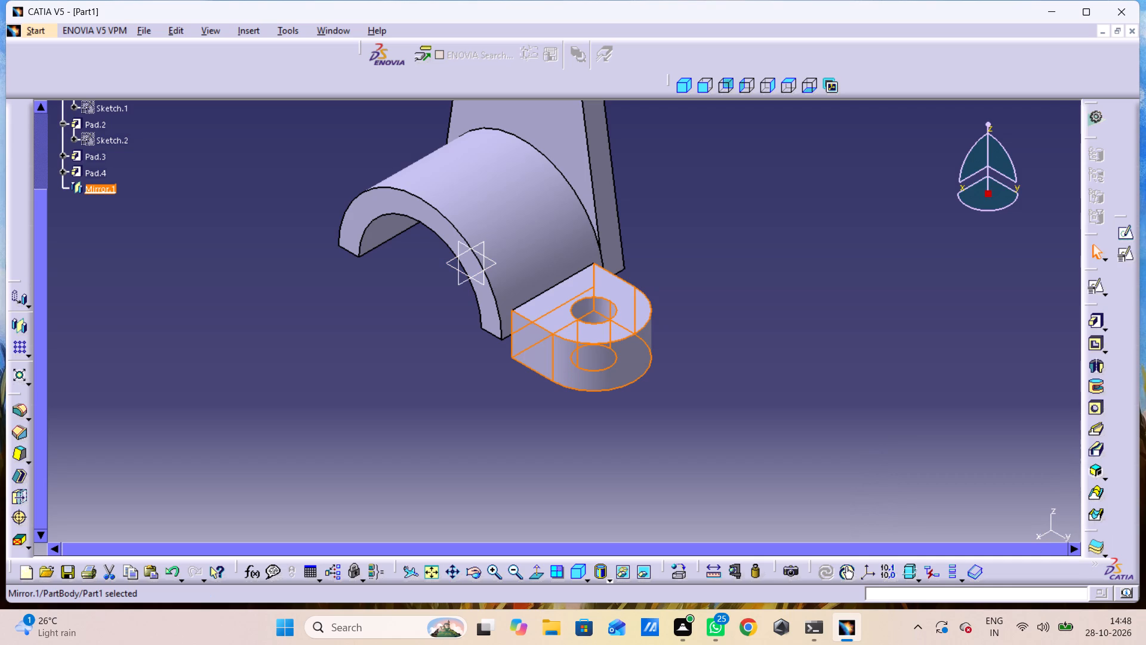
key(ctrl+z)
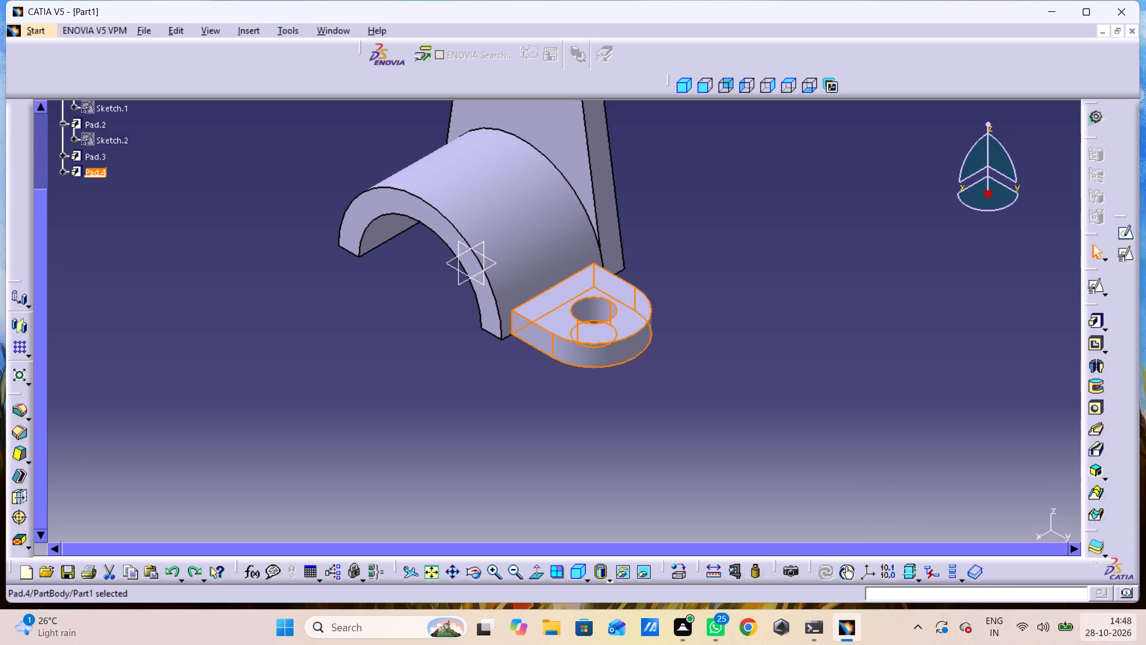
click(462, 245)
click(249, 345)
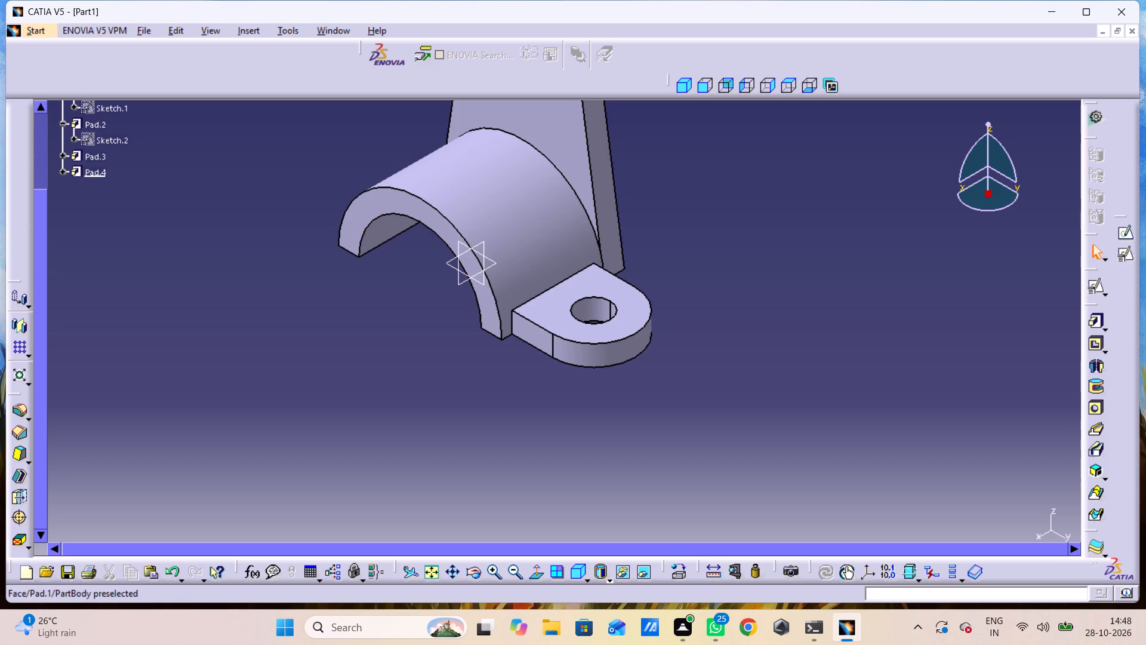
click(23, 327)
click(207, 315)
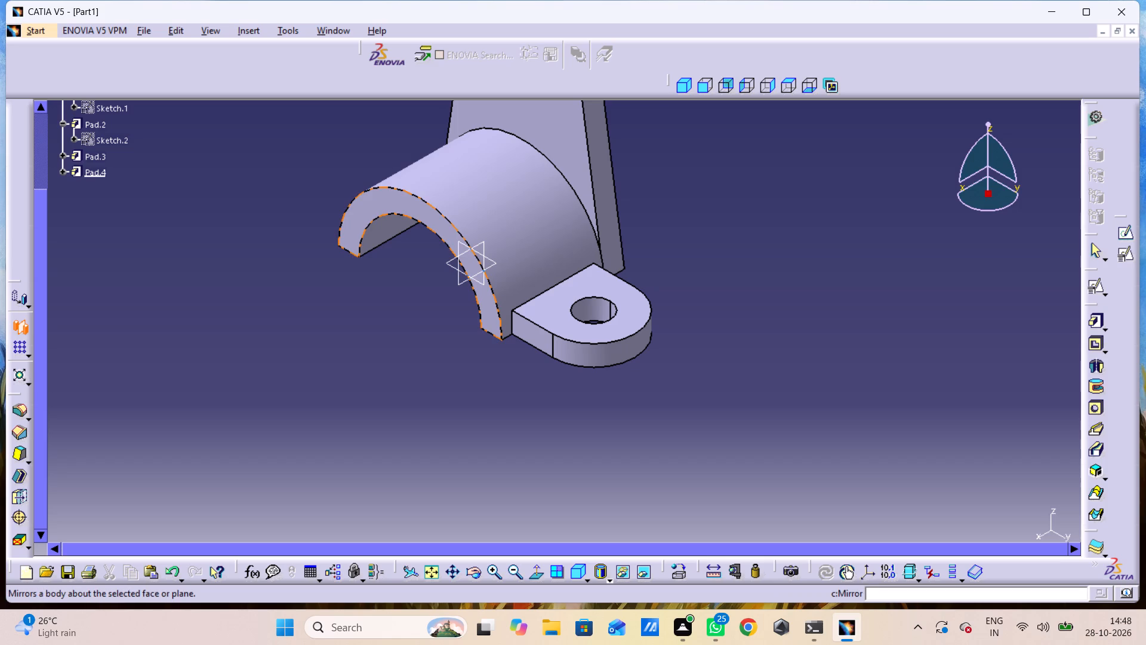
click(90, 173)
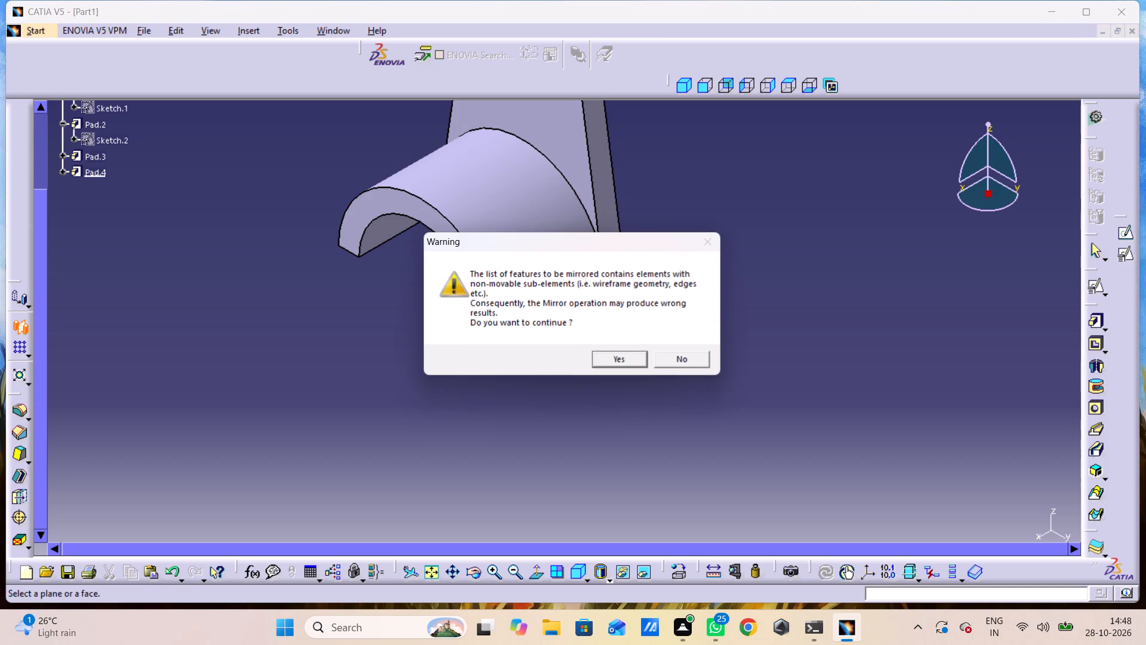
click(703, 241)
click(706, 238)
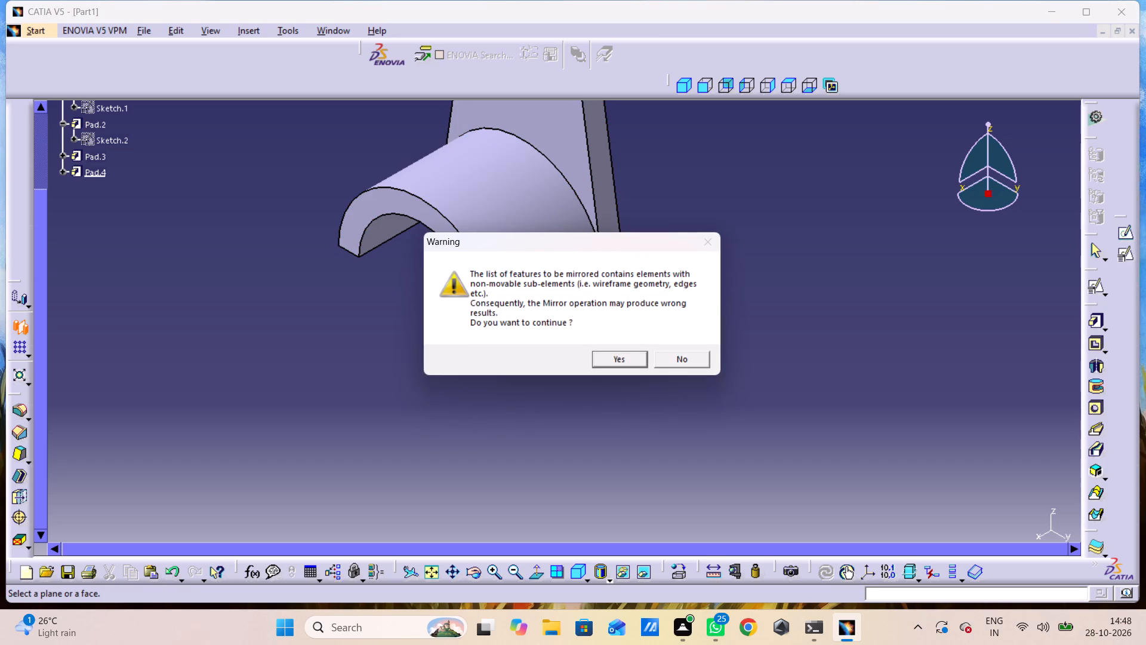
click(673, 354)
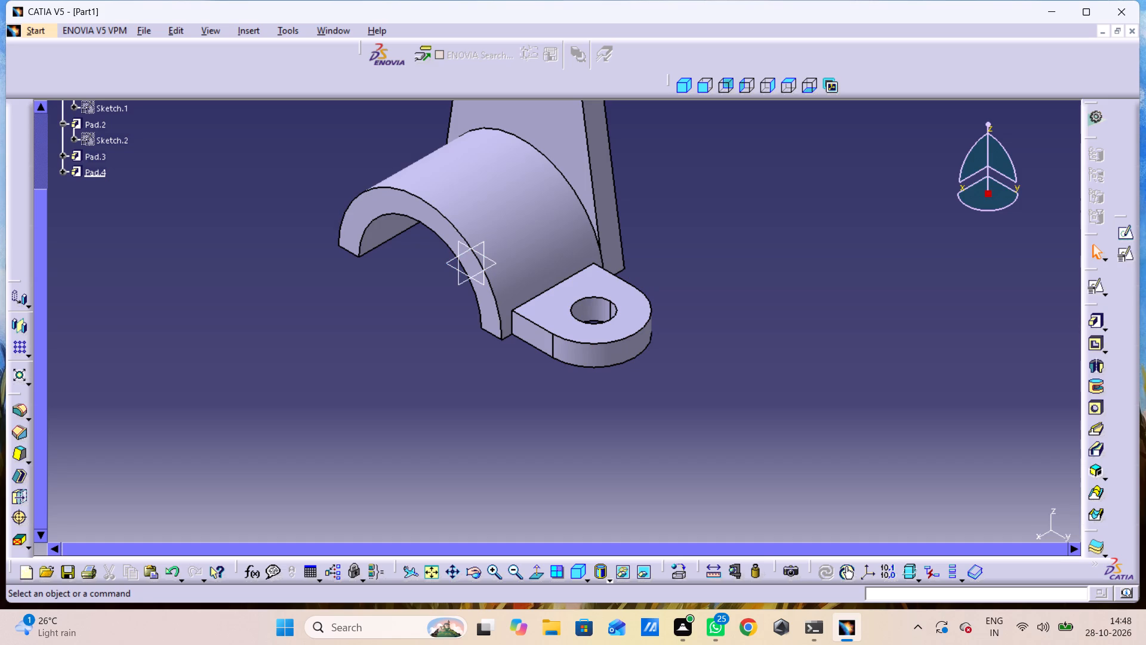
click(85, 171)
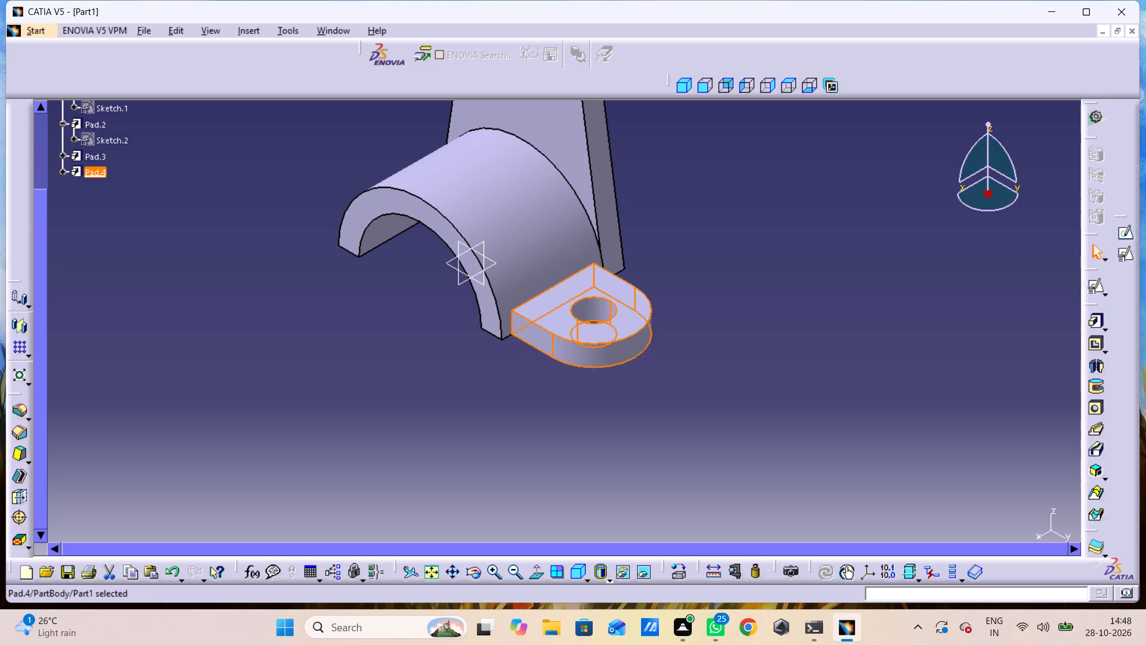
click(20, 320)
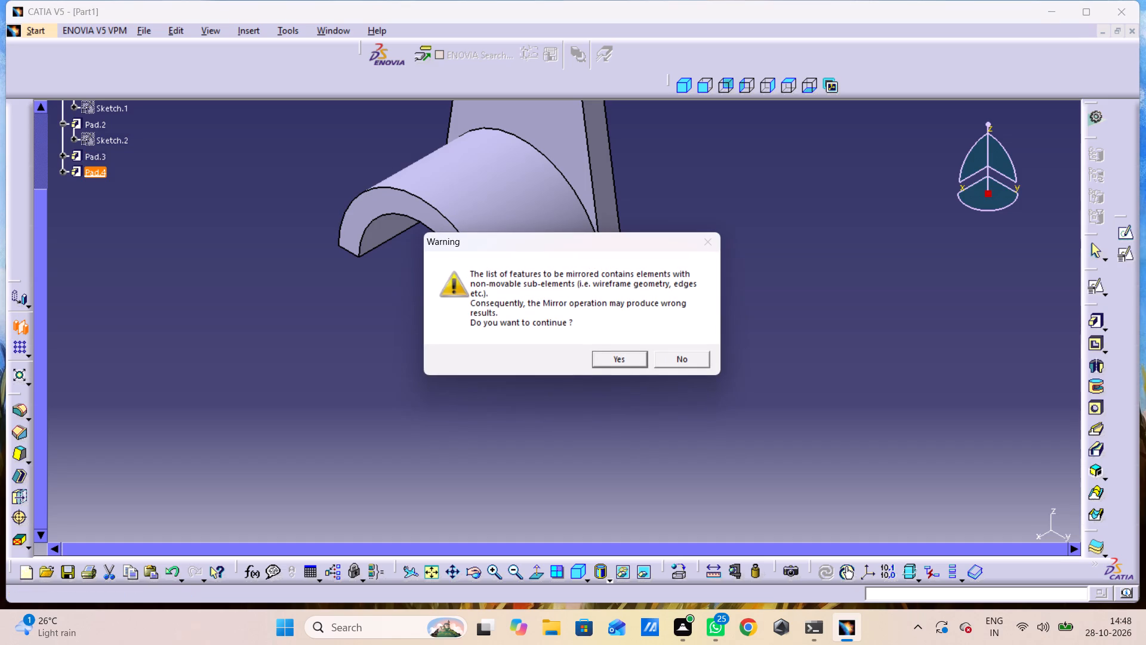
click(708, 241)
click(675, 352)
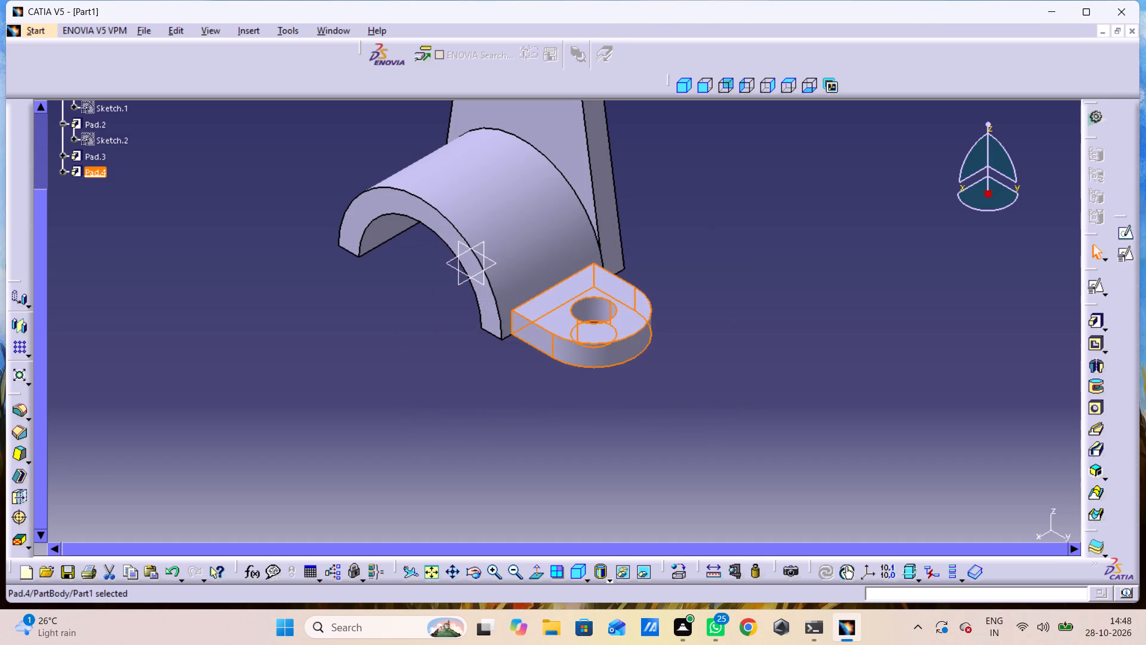
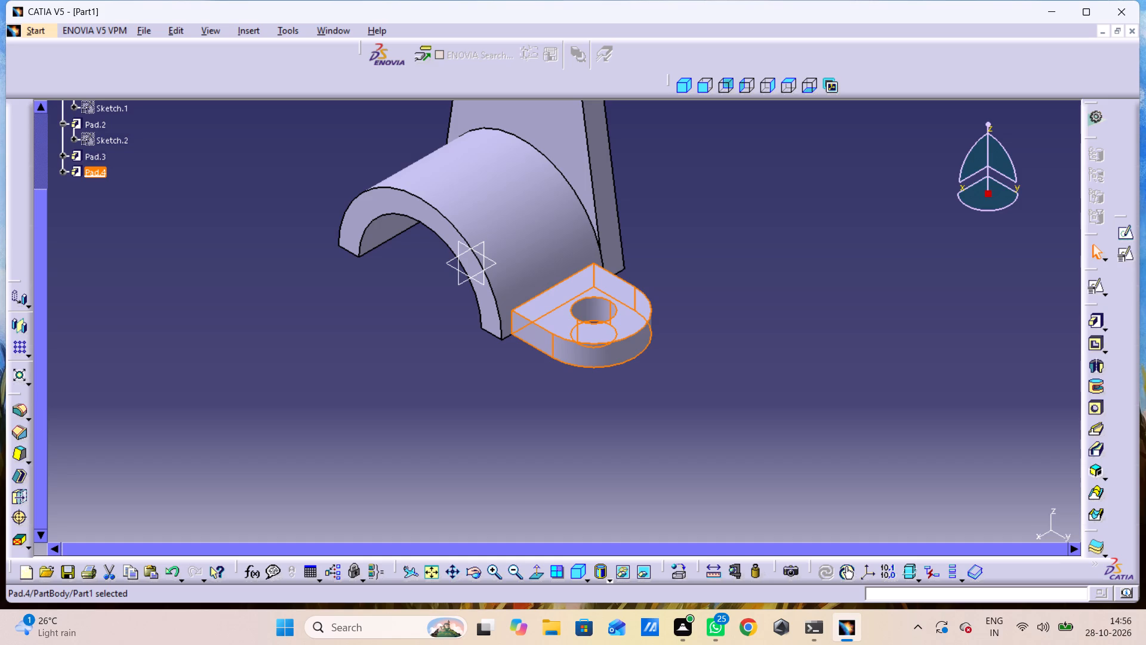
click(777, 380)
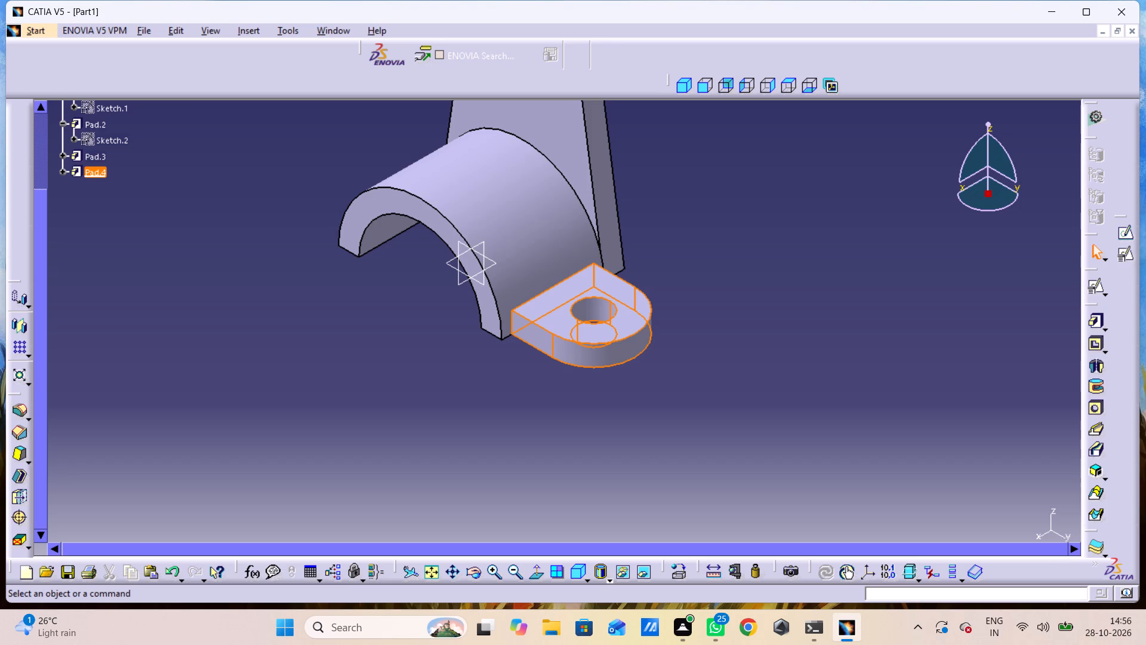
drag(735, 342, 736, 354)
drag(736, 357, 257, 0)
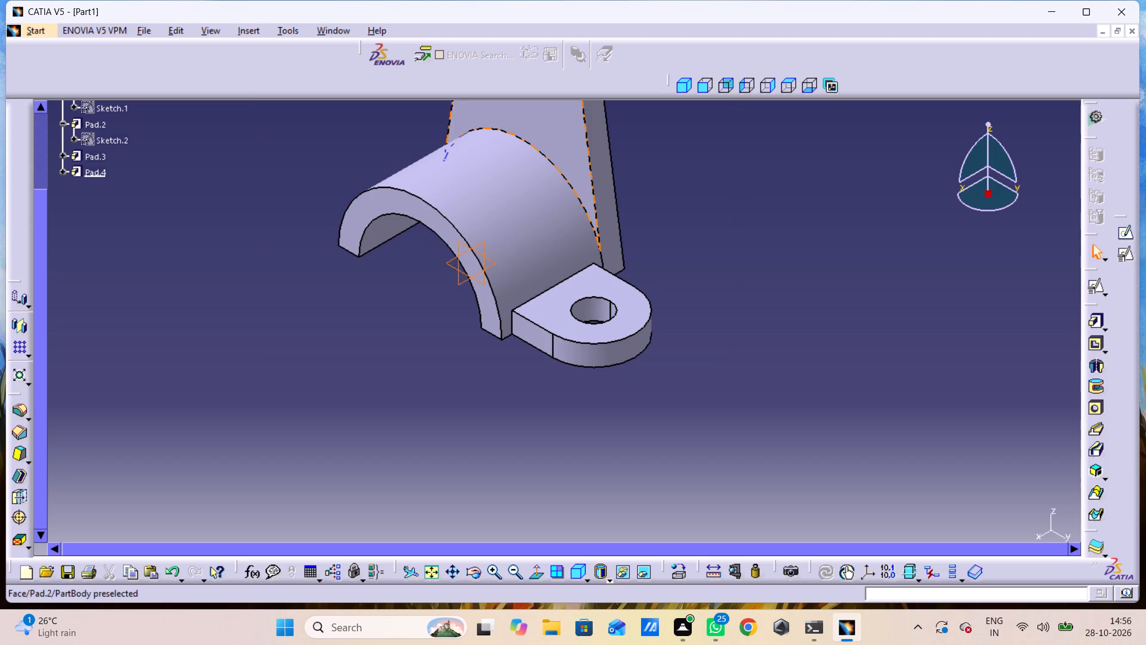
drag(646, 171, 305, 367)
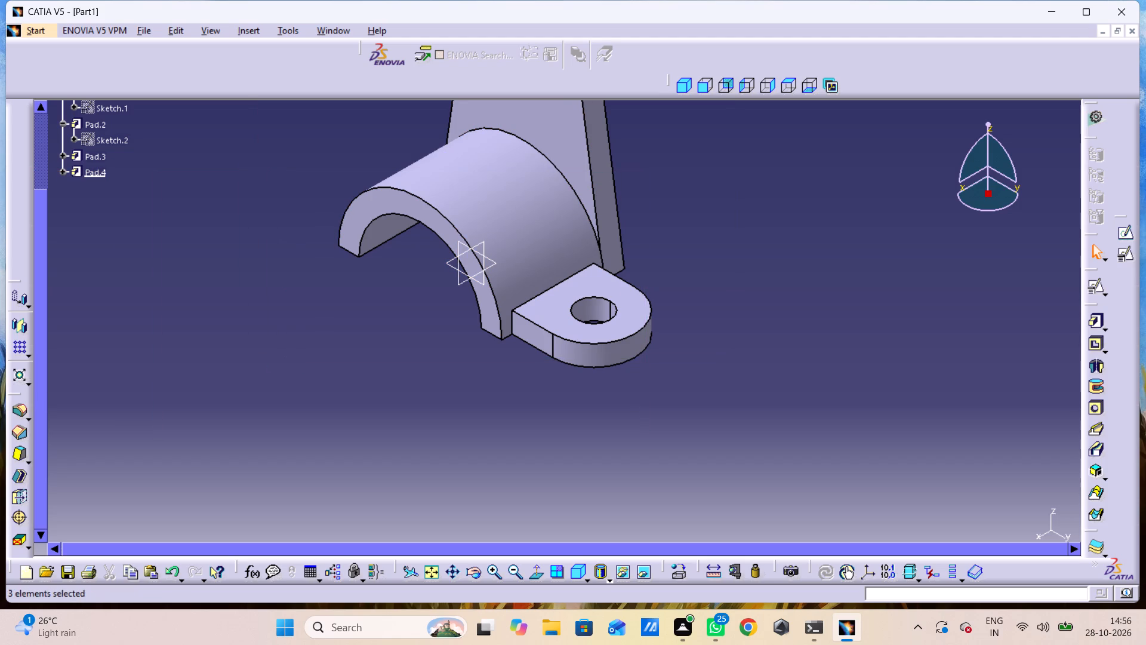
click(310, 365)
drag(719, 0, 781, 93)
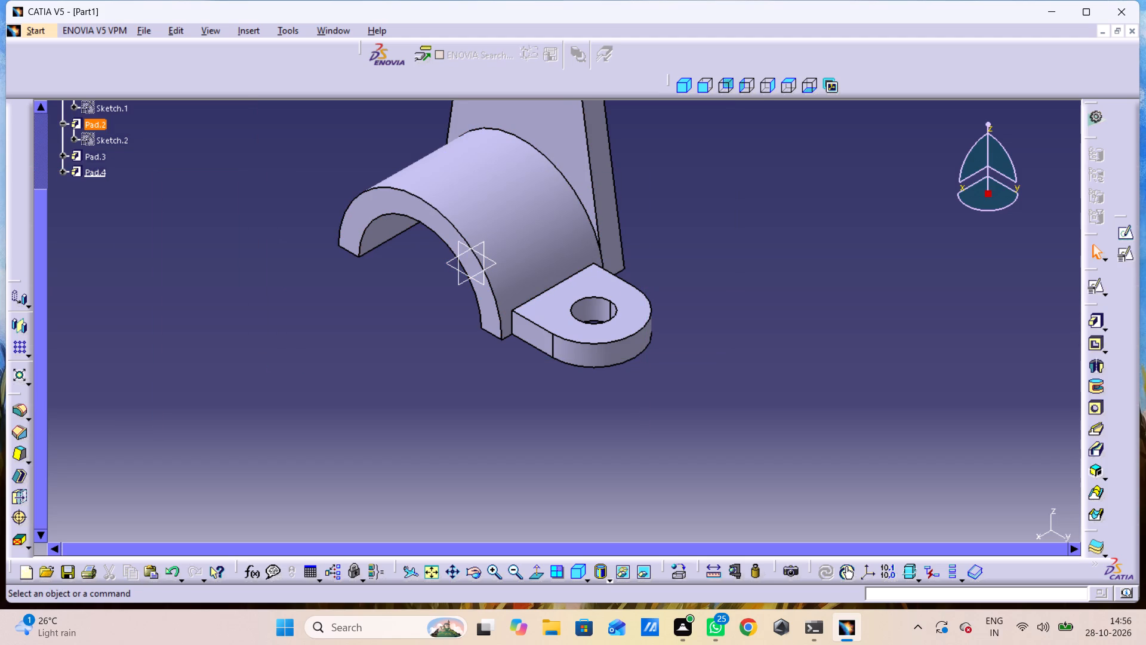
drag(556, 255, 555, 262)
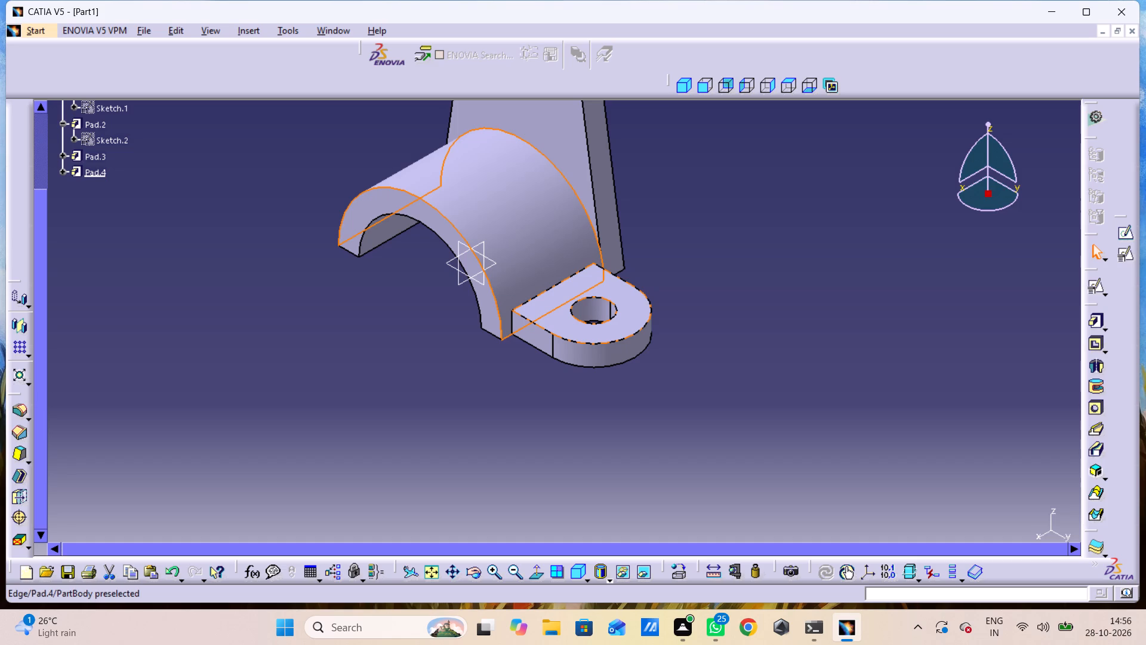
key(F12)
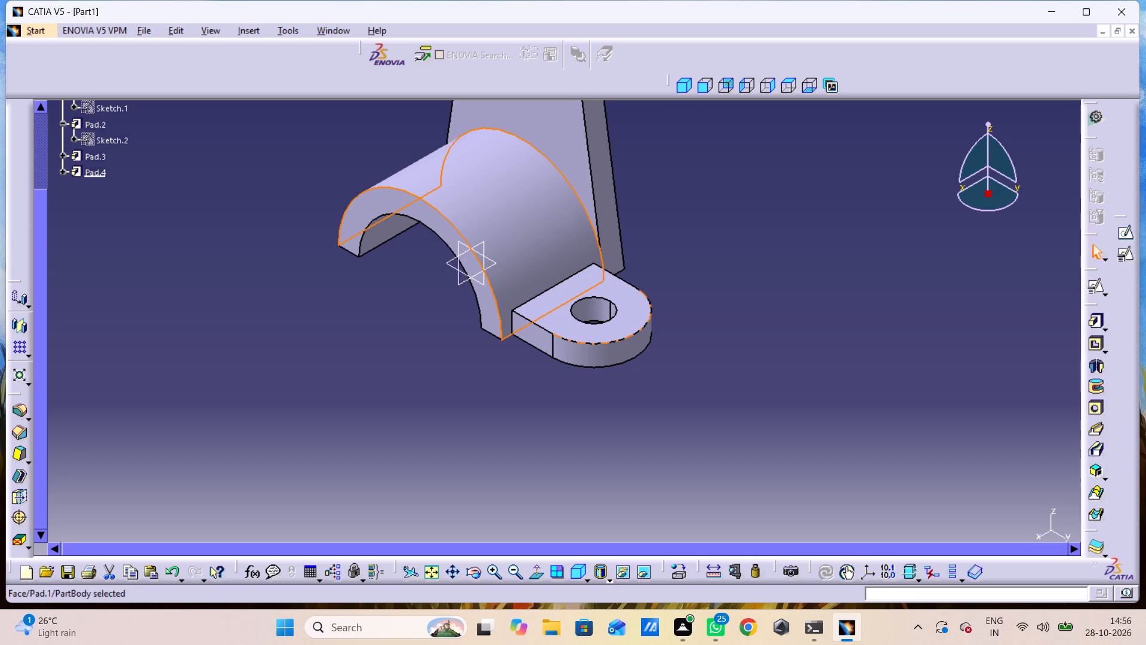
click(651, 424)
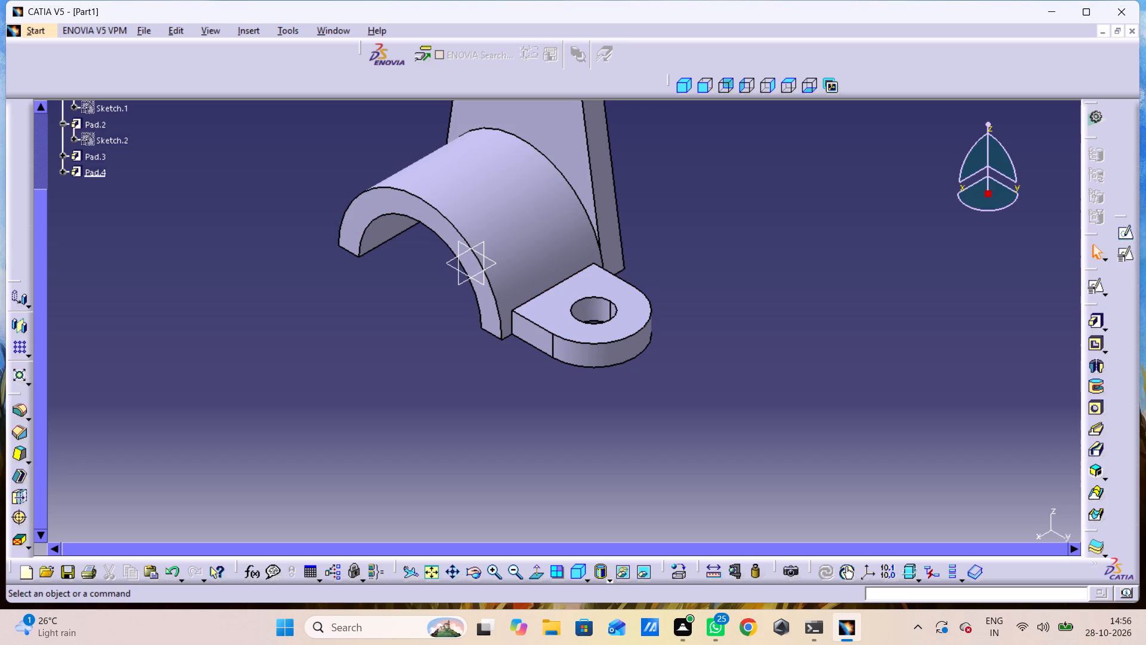
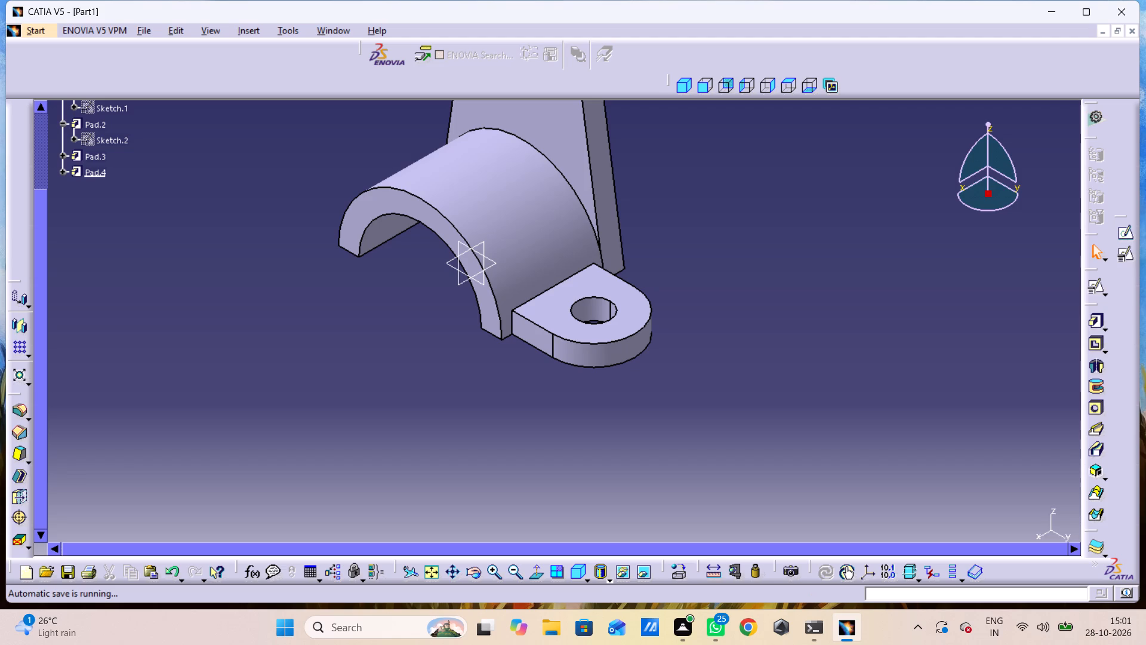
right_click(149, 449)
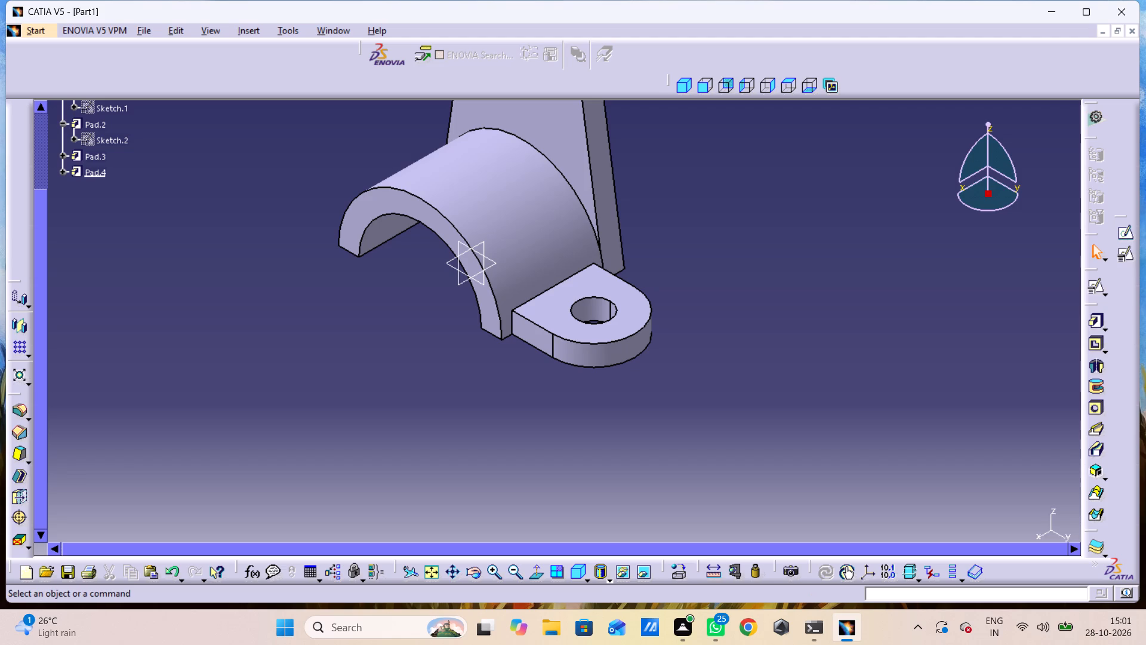
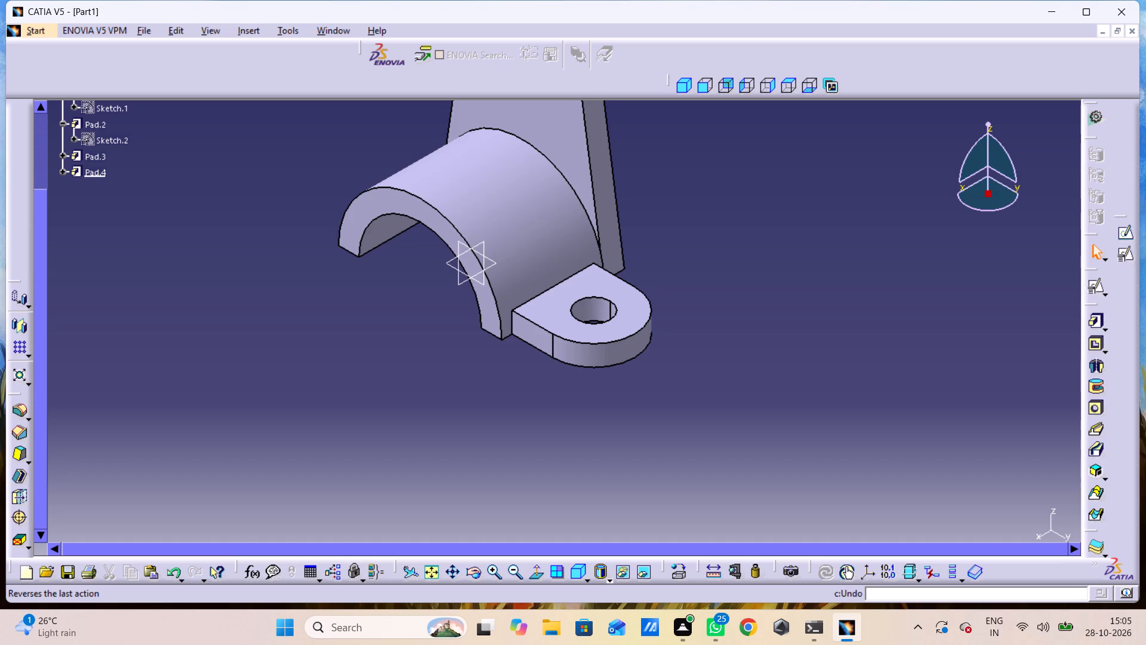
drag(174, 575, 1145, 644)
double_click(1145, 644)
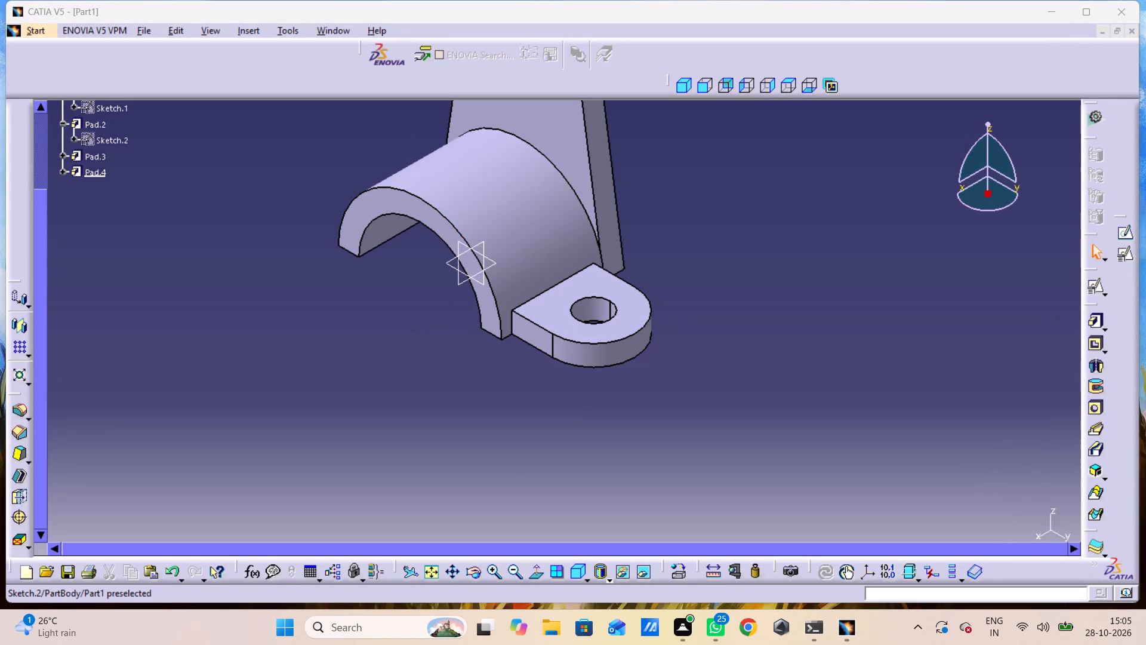
Mirror the arched lug with its hole (Pad.4) about the zx plane to the opposite side of the half-ring.
click(79, 173)
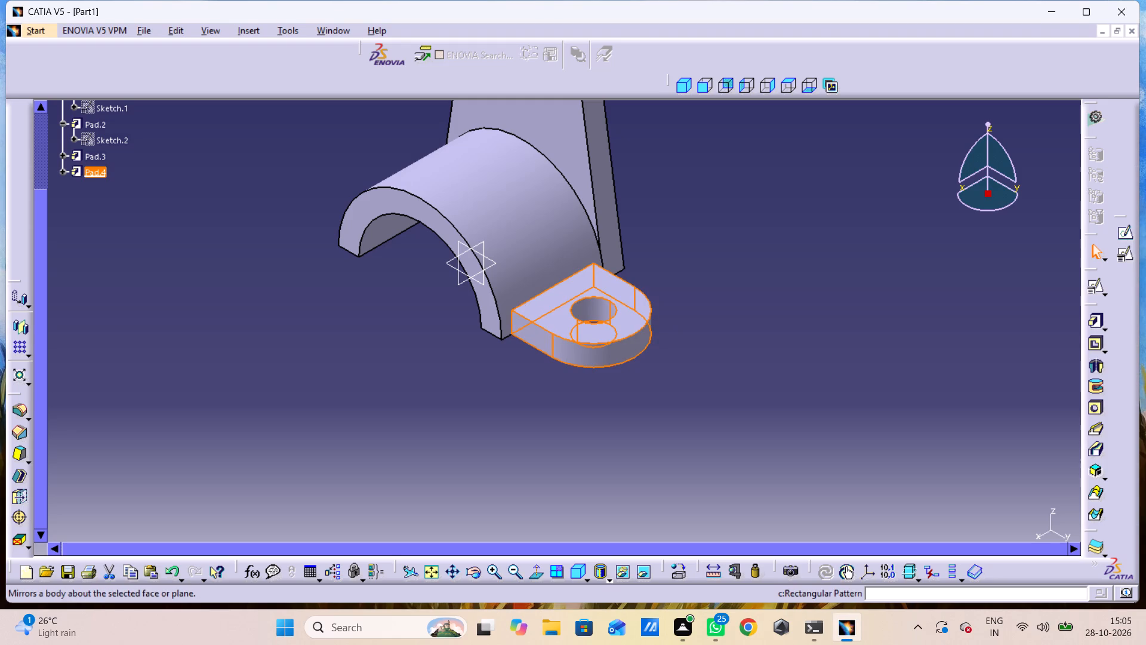
click(23, 330)
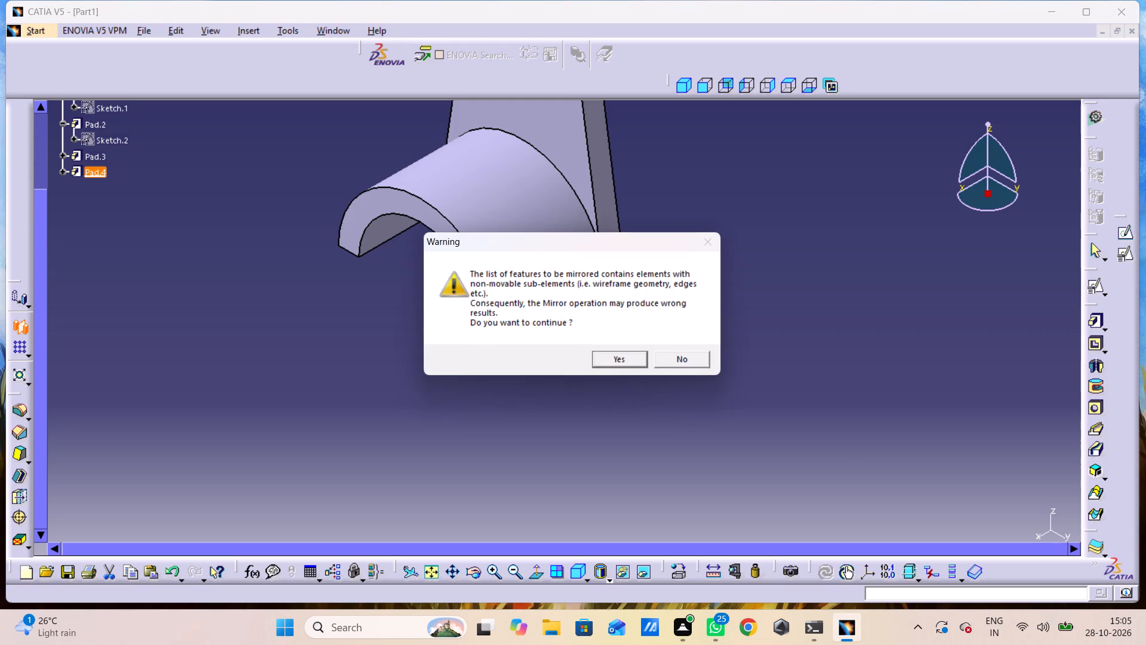
click(620, 360)
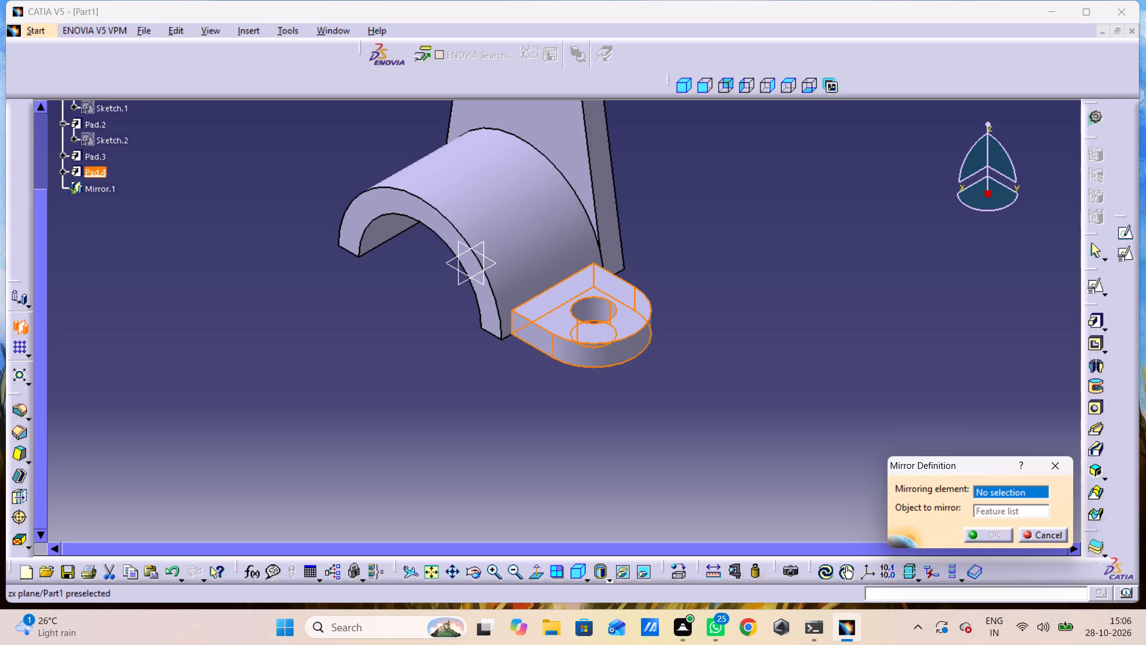
click(460, 279)
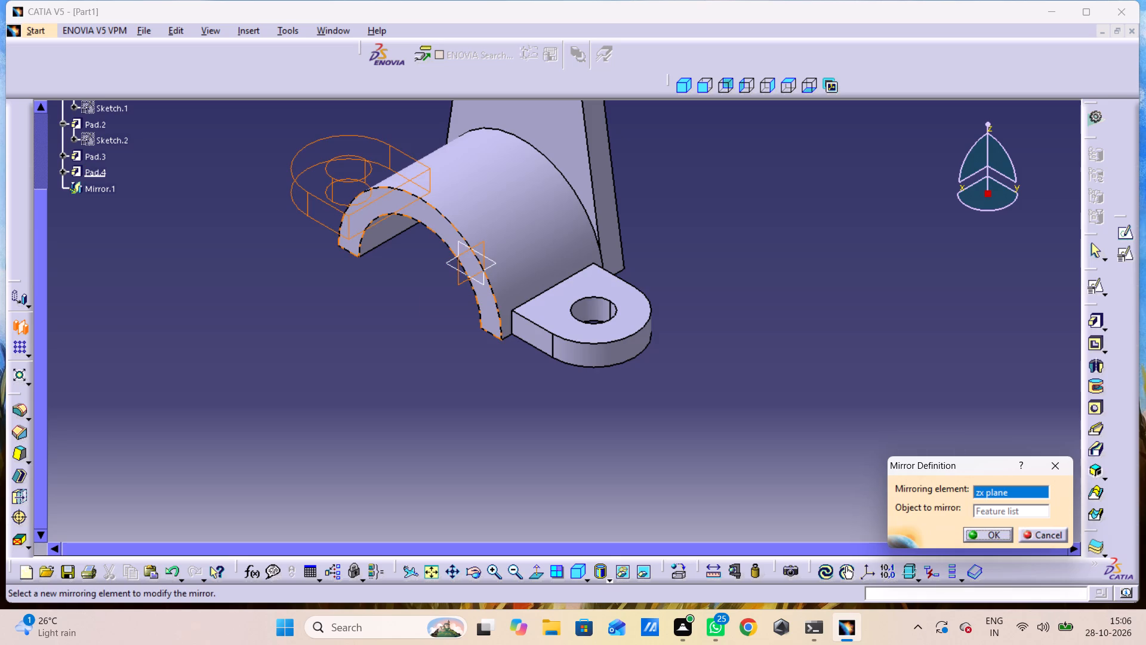
click(982, 531)
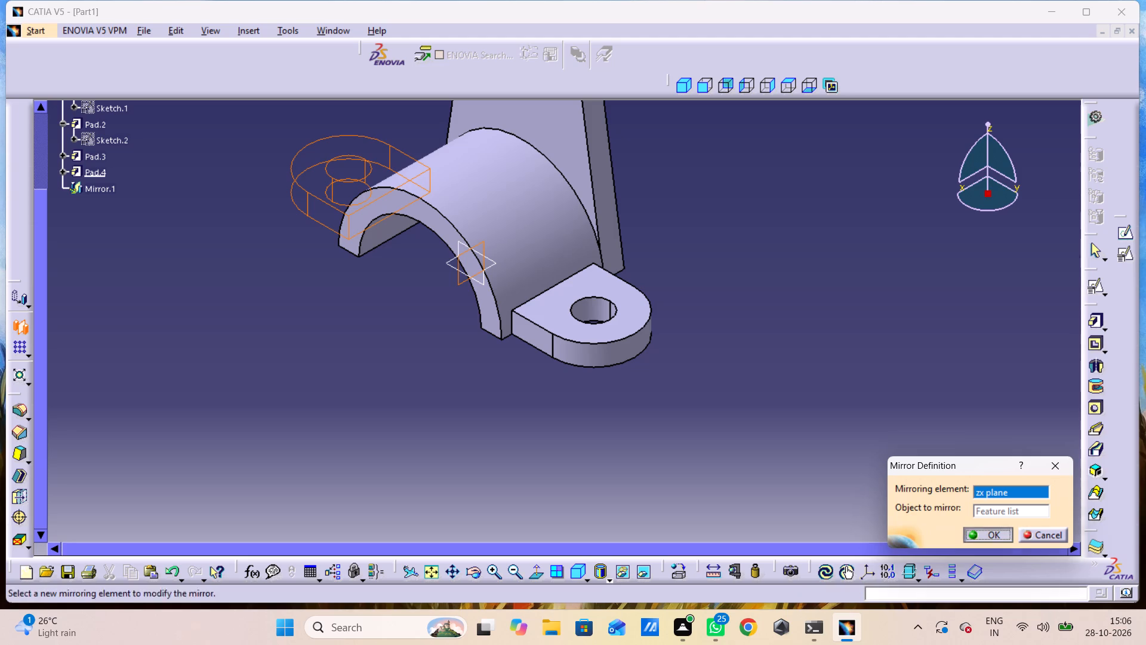
click(794, 486)
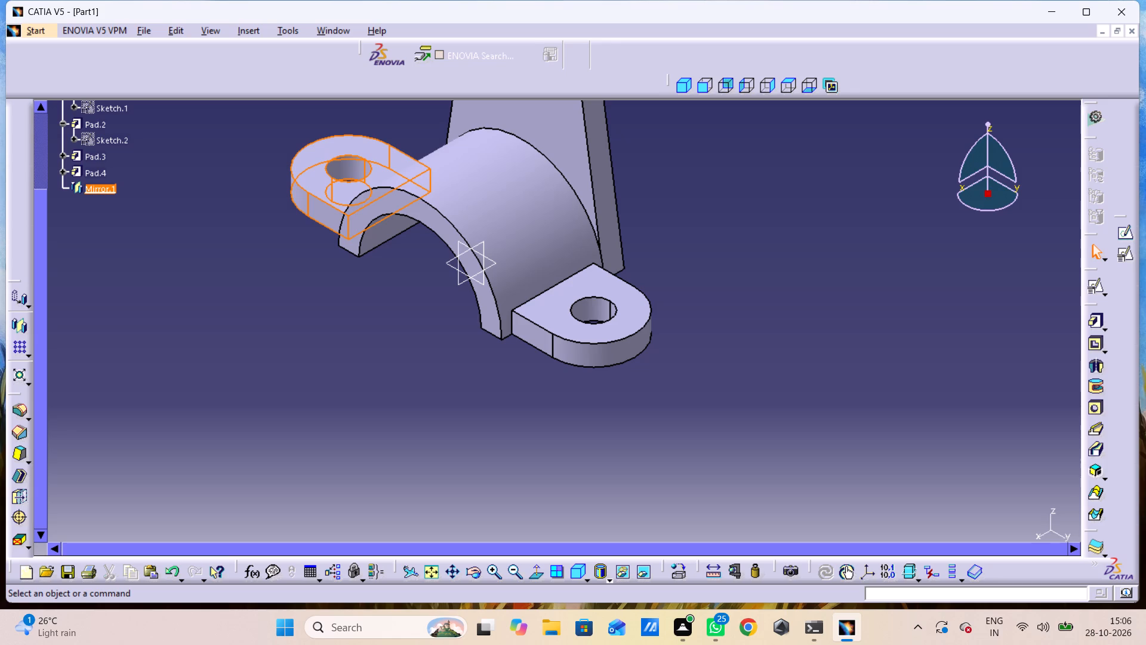
Examine the whole part, including both lugs, the half-ring arch, the plate and the upper half-ring.
scroll(928, 321, down, 1)
scroll(879, 348, up, 2)
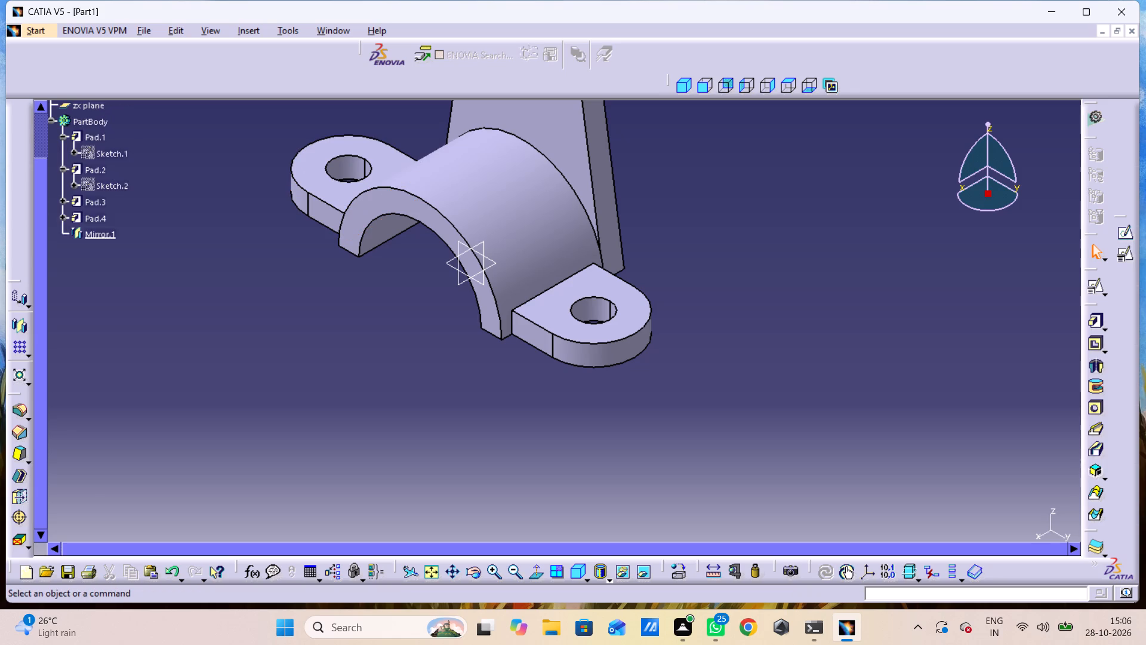
scroll(879, 348, up, 4)
scroll(879, 348, down, 2)
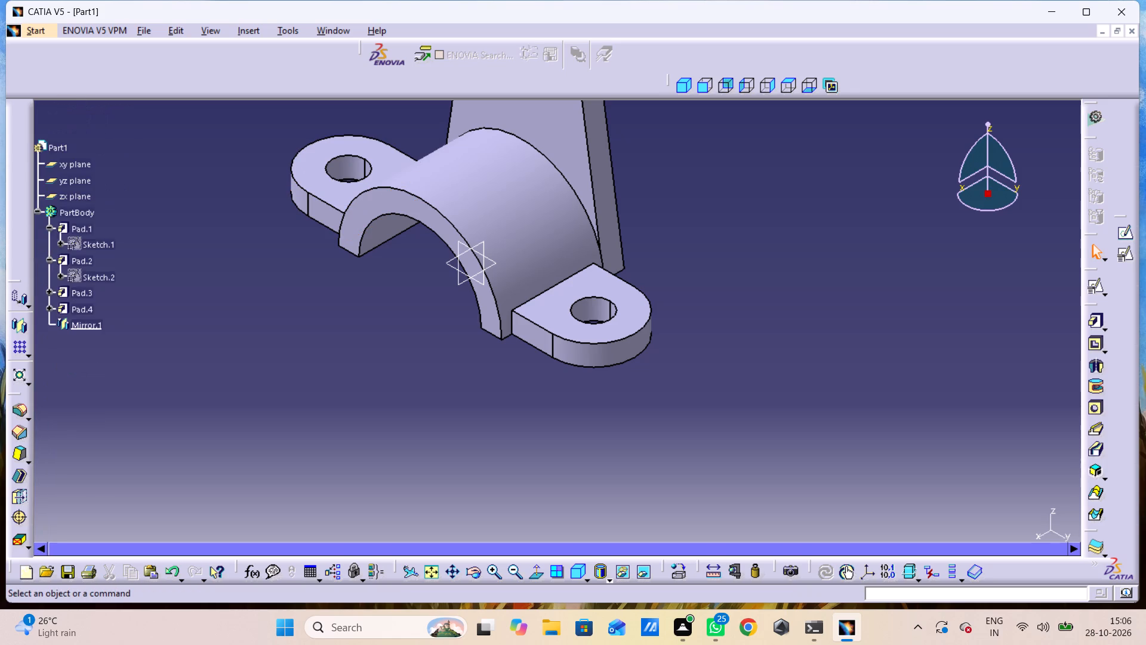
scroll(879, 348, down, 1)
middle_drag(878, 348, 874, 348)
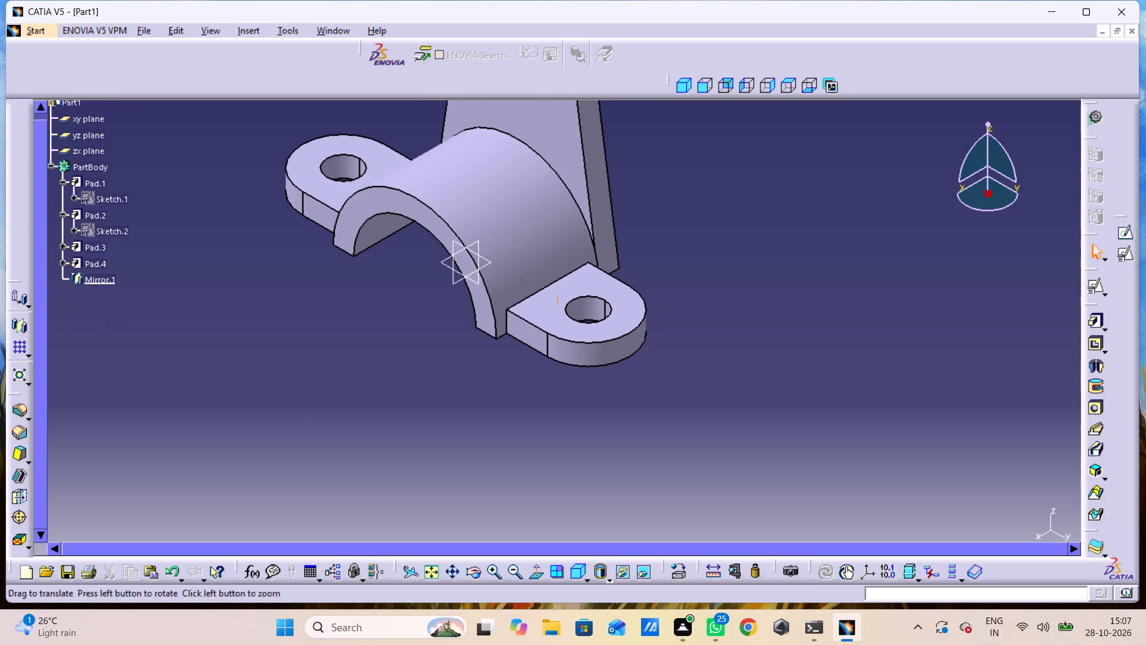
middle_drag(874, 348, 904, 451)
middle_drag(887, 330, 884, 349)
right_click(880, 330)
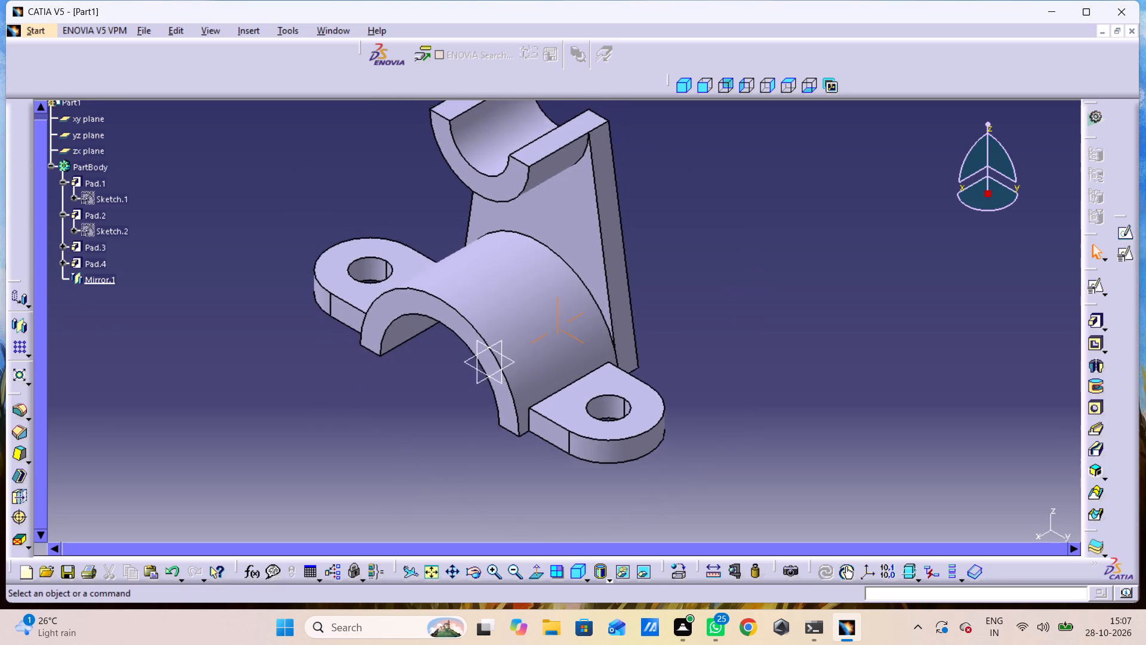
middle_drag(884, 349, 891, 395)
scroll(891, 395, up, 1)
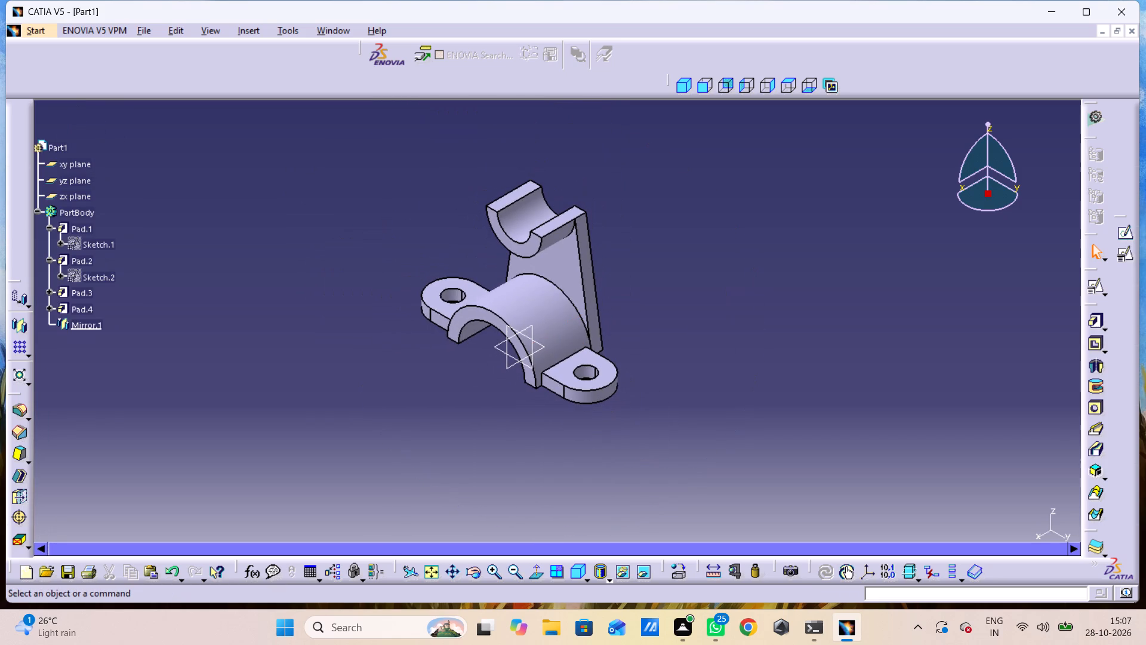
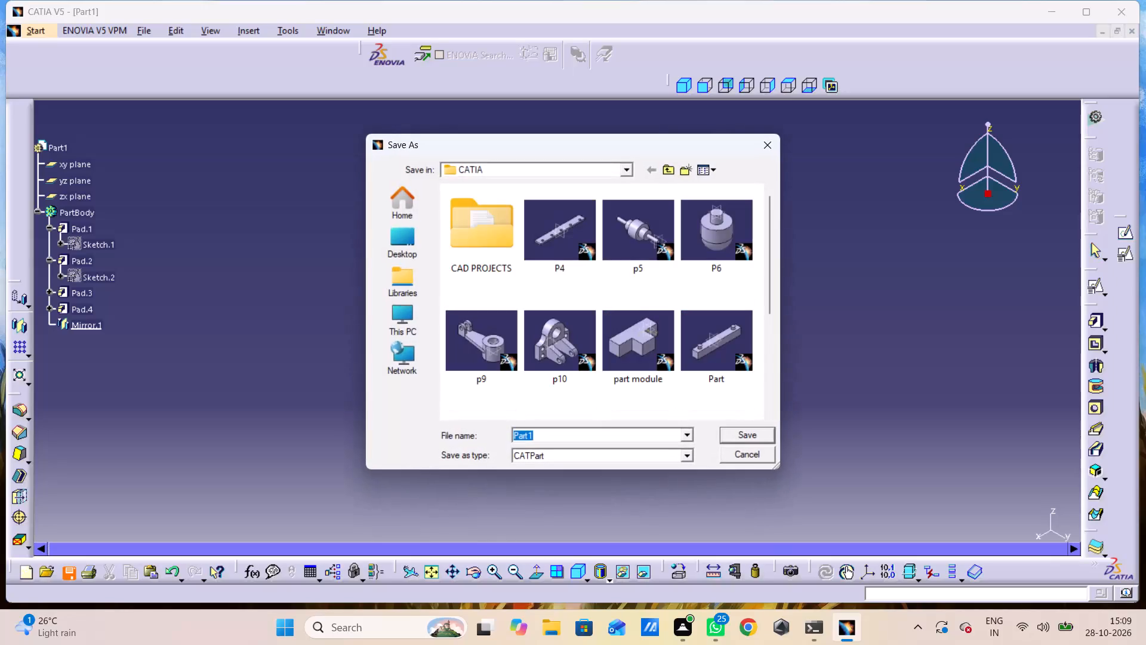
Save the part as p12 in the CATIA folder, as a CATPart file.
key(p)
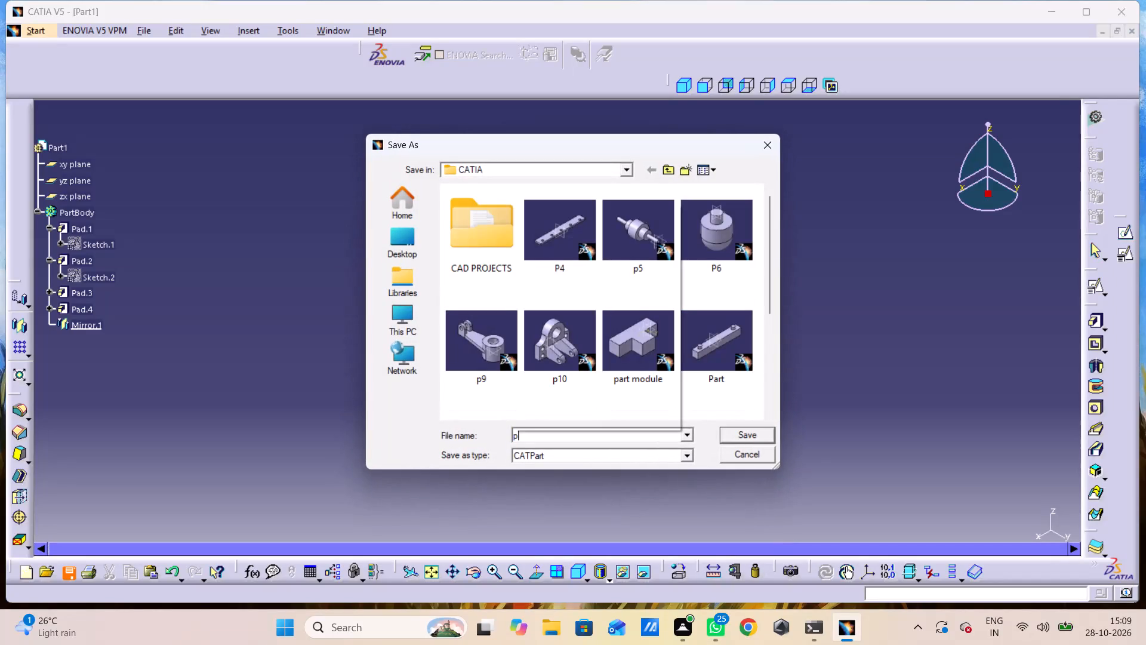
text(12)
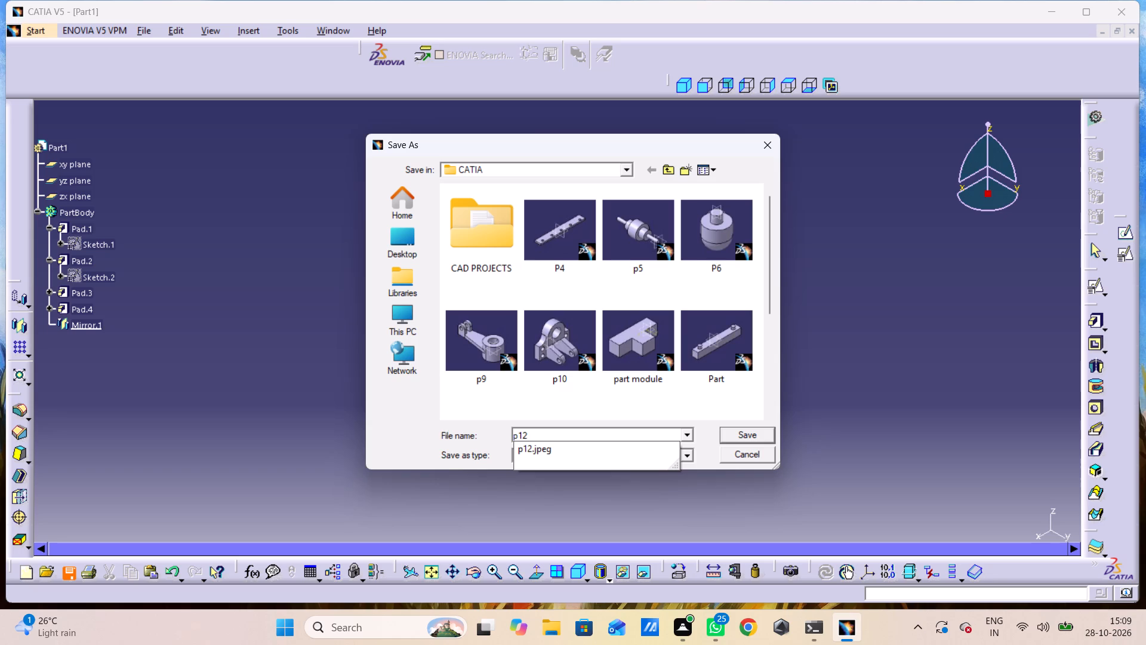
click(753, 433)
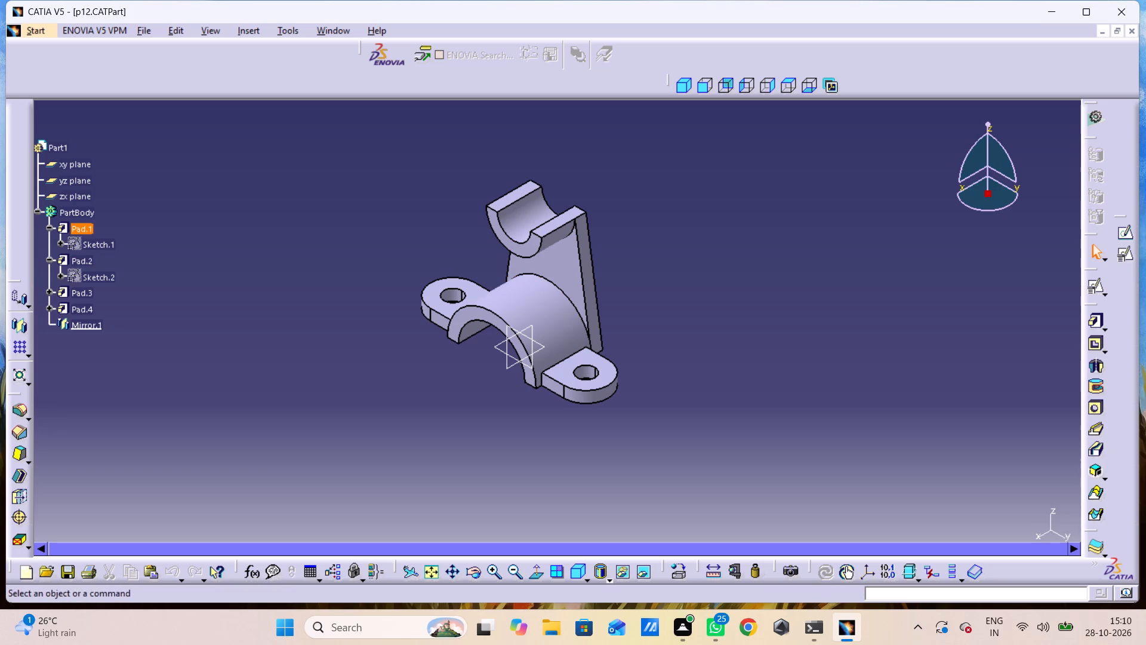
Open the notched plate's sketch (Sketch.2) for editing and start the Profile command in it.
double_click(88, 276)
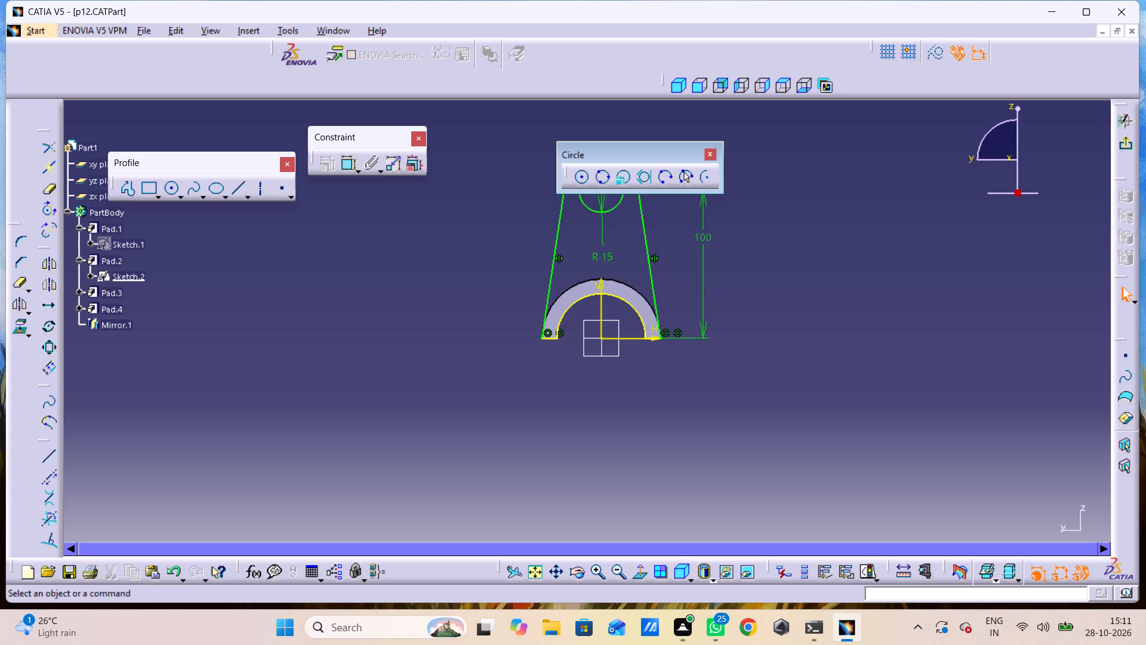
click(131, 185)
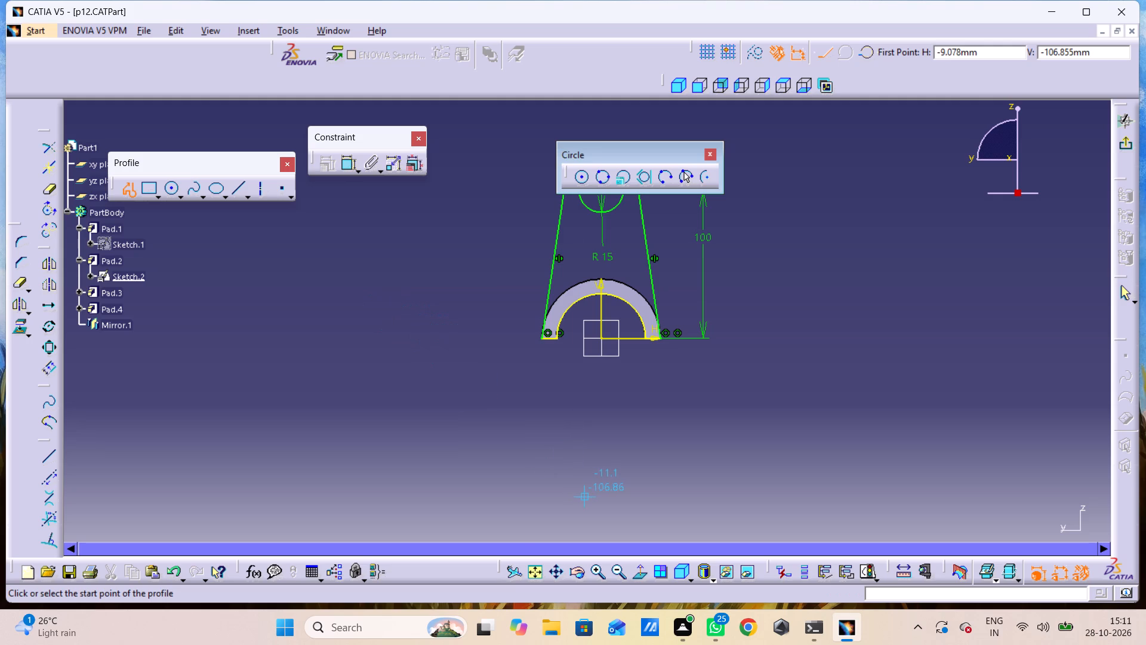
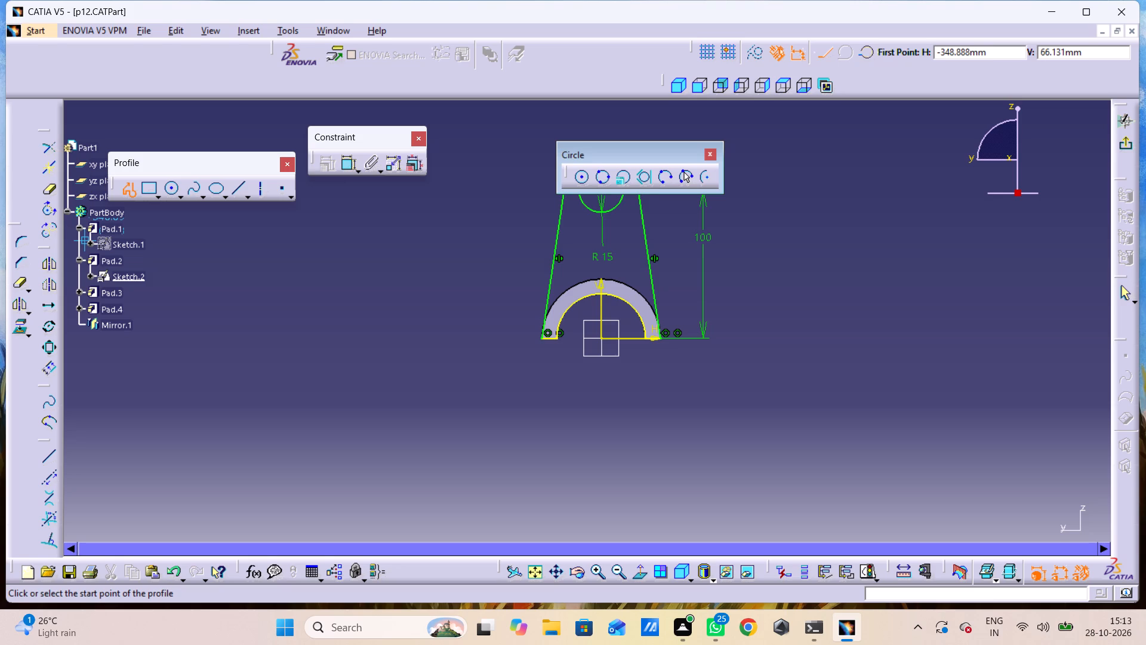
Leave the Profile command and exit the notched plate's sketch, returning to the 3D part.
drag(16, 3, 58, 30)
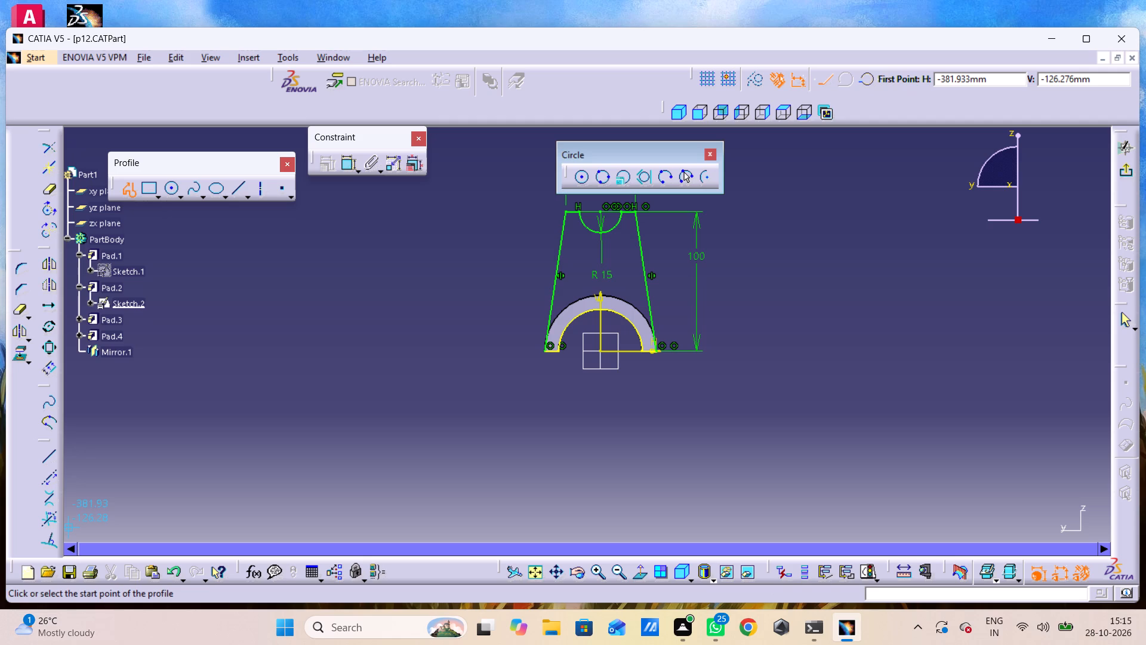
click(98, 347)
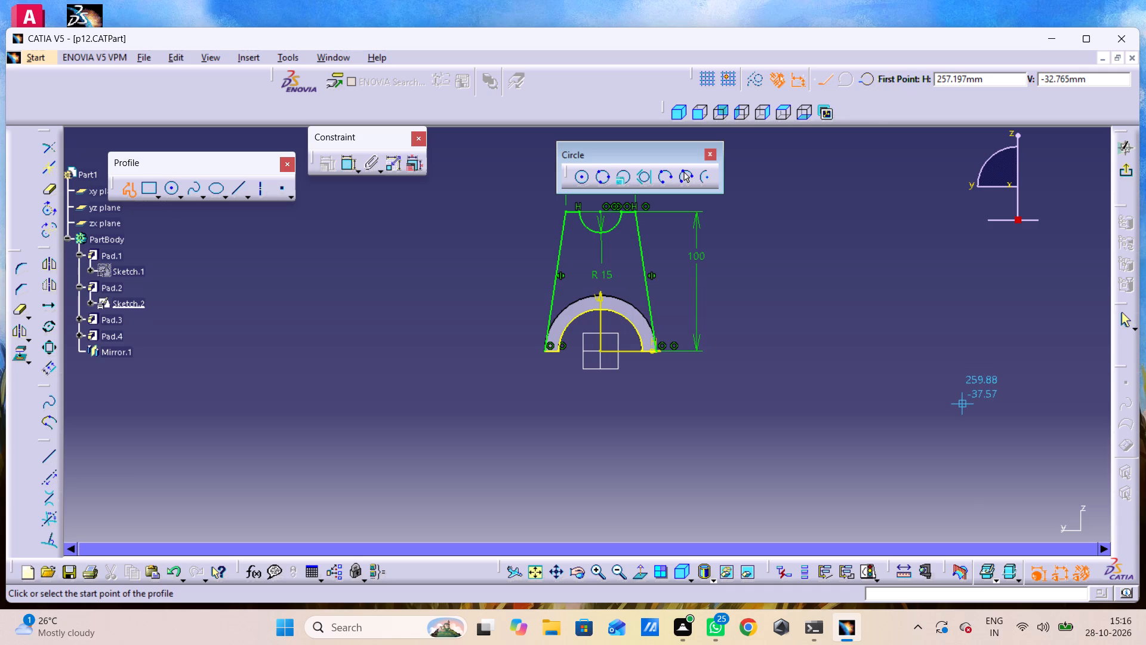
key(Escape)
key(Escape)
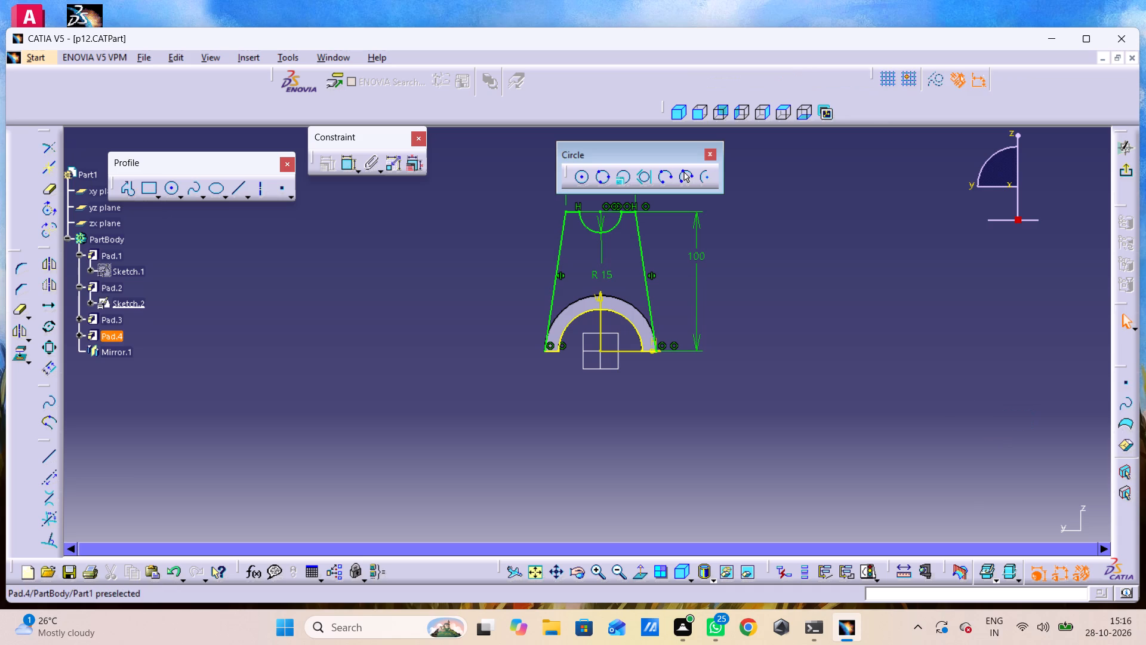
click(103, 349)
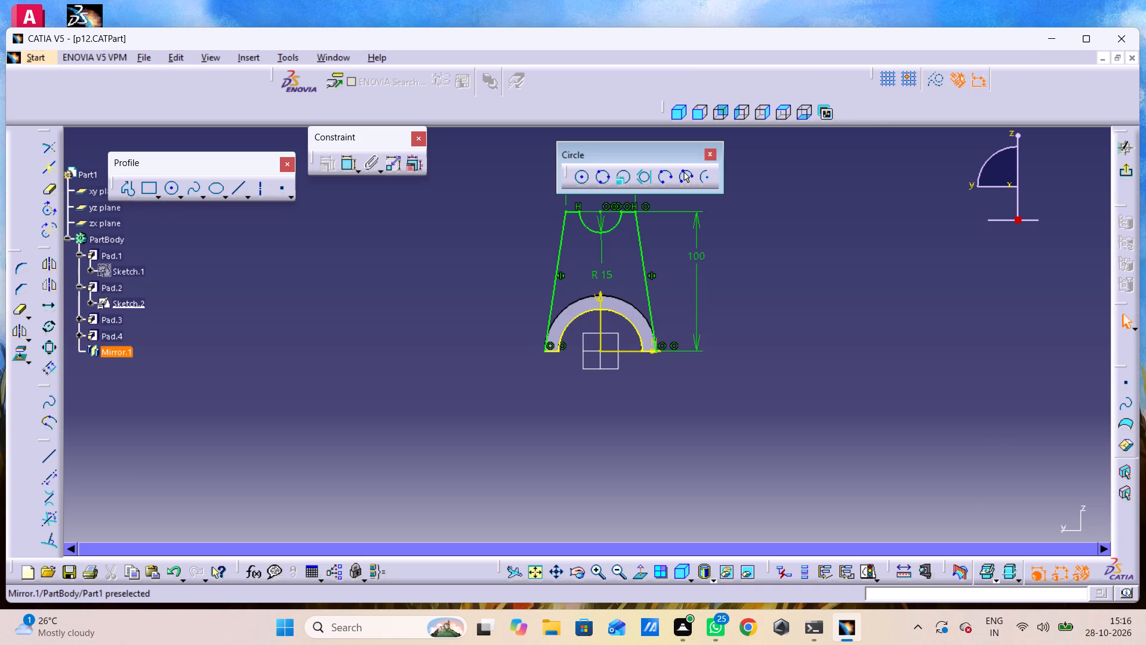
double_click(103, 330)
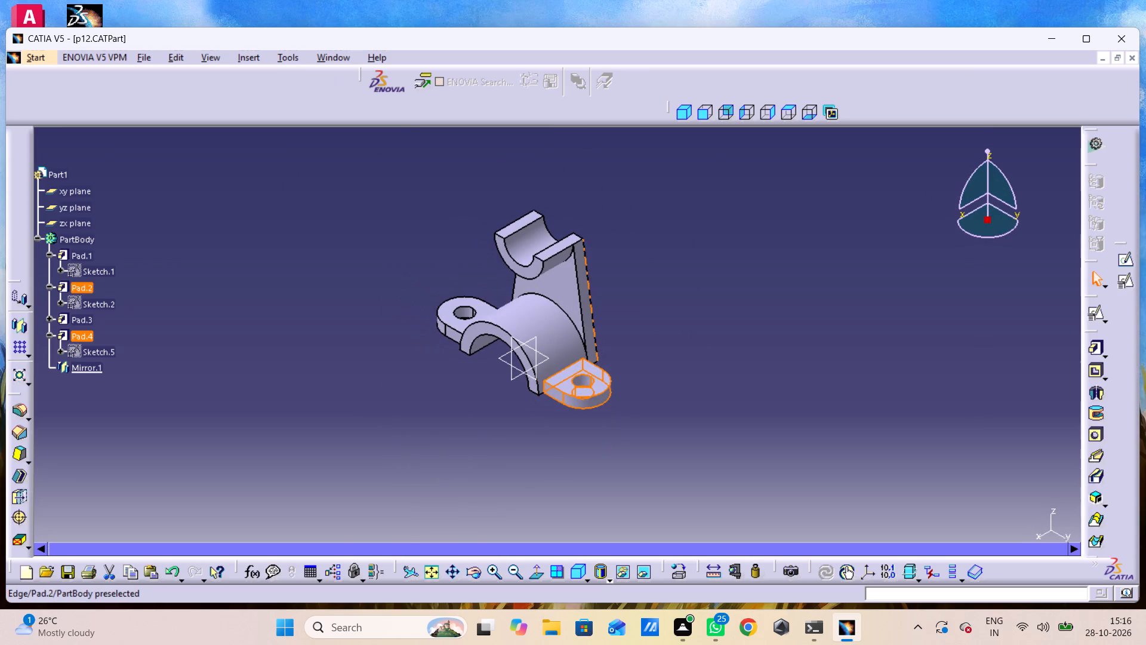
click(689, 329)
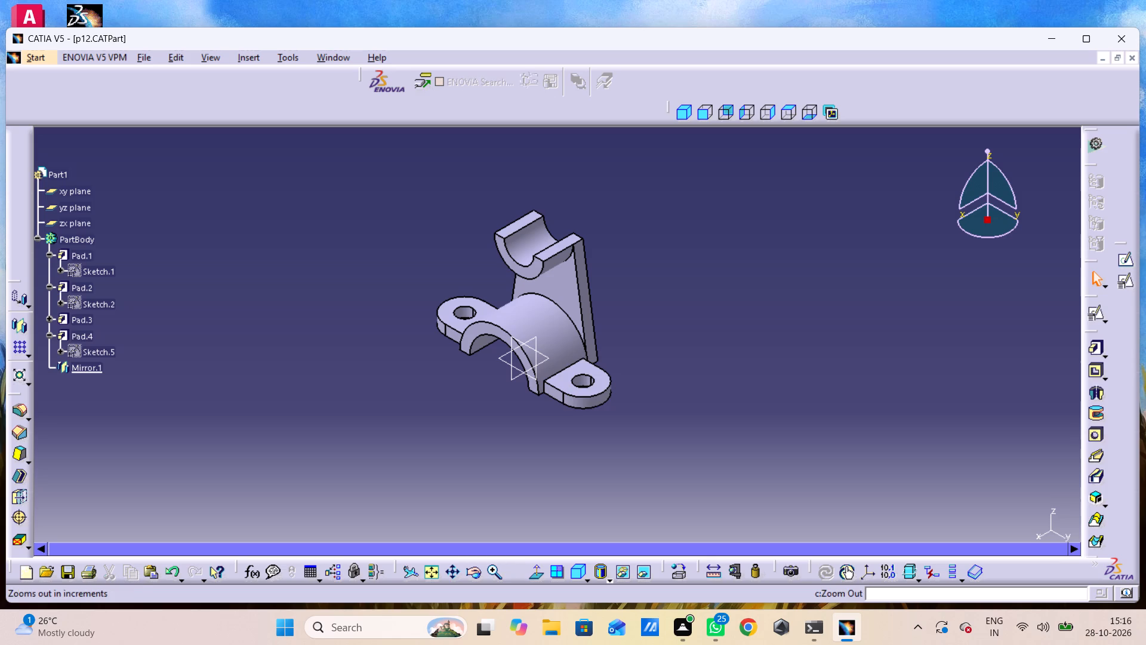
Open the definition of the lug pad (Pad.4), inspect its sketch and its contact with the half-ring, and close it without changes.
double_click(560, 388)
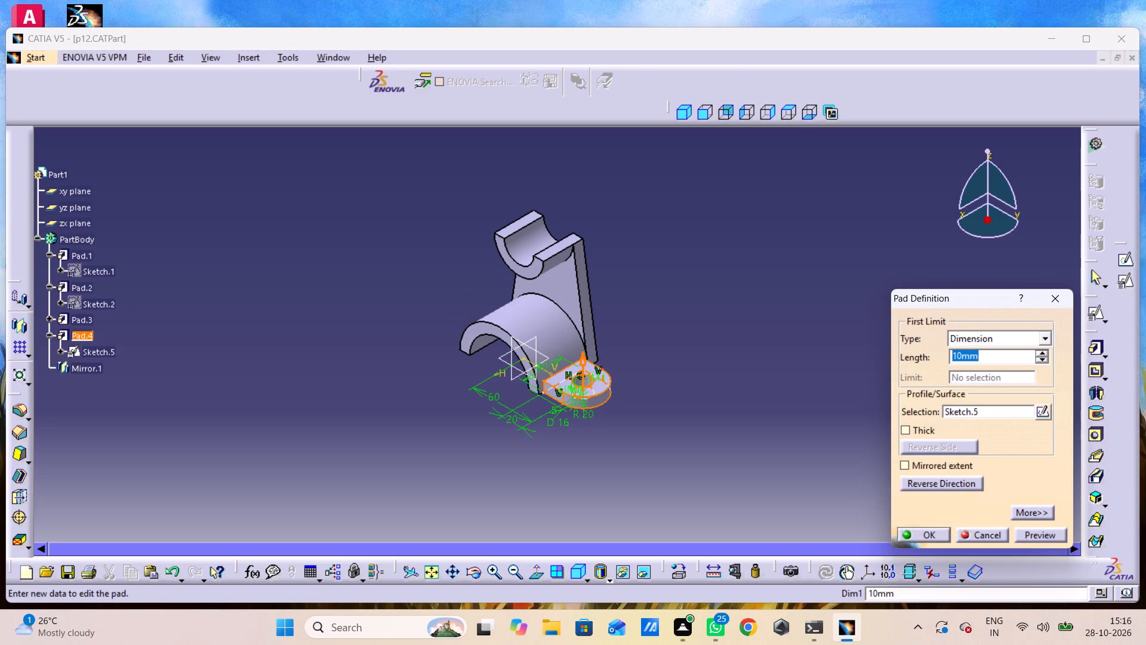
middle_click(560, 443)
right_click(560, 443)
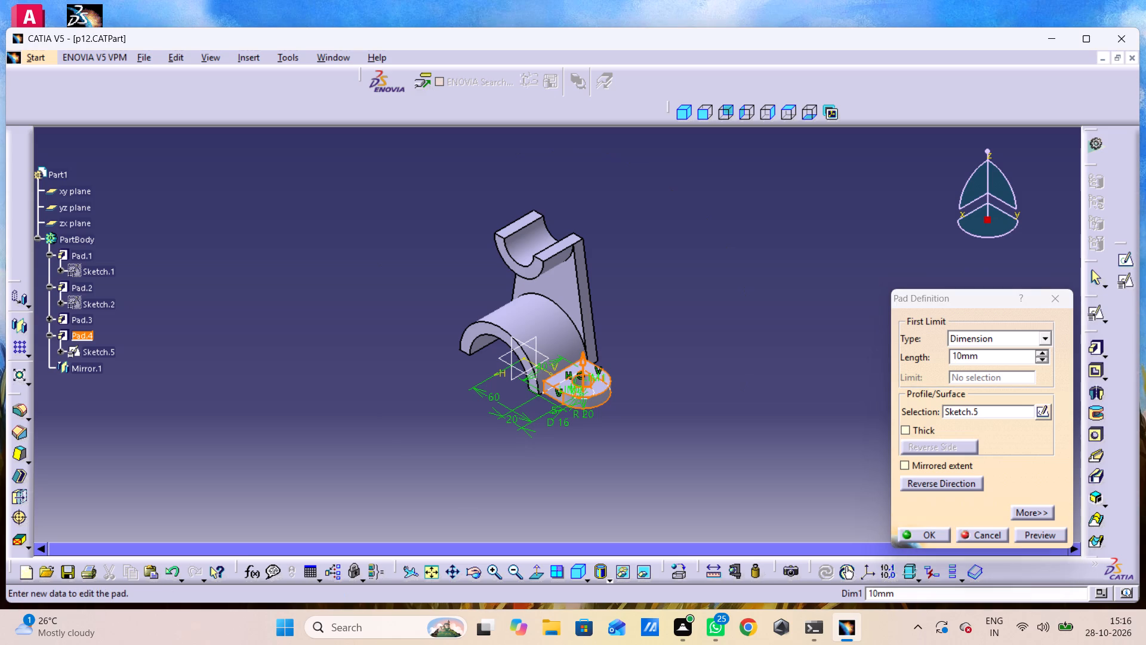
middle_click(560, 443)
right_click(560, 443)
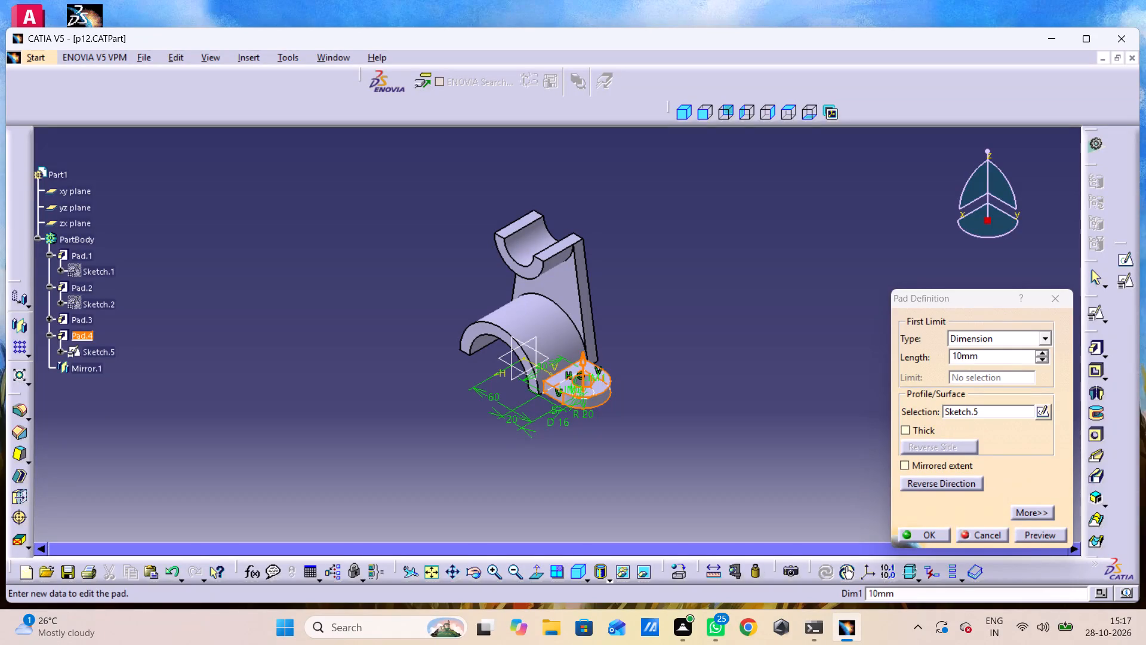
middle_click(543, 378)
right_click(543, 378)
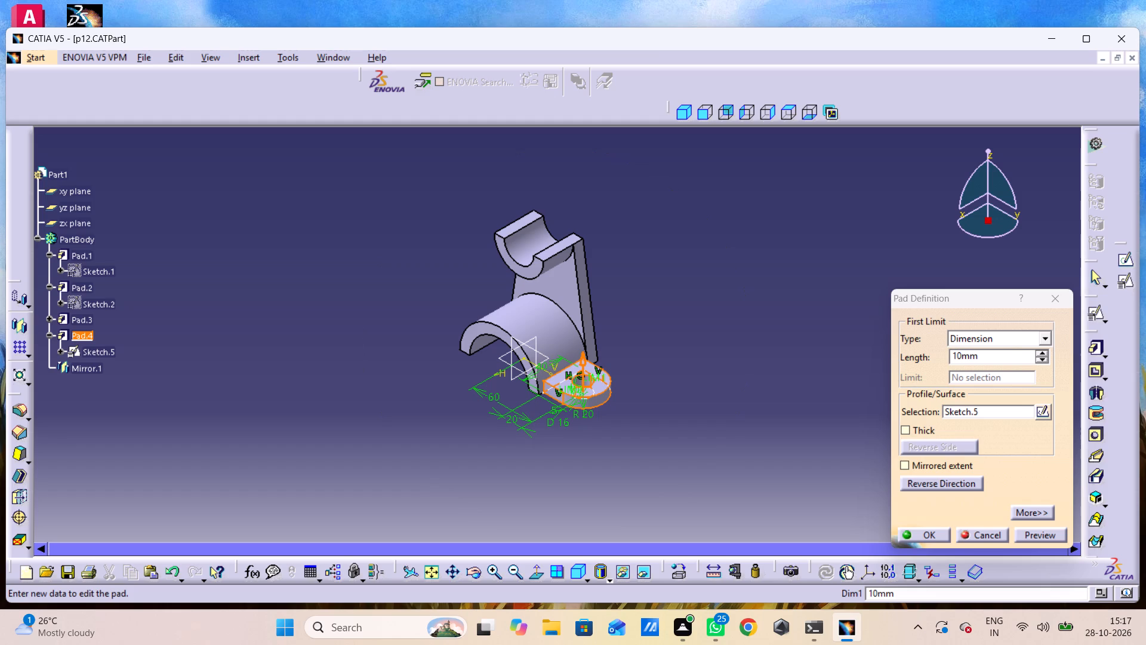
middle_drag(543, 378, 538, 242)
right_click(543, 378)
scroll(543, 333, up, 1)
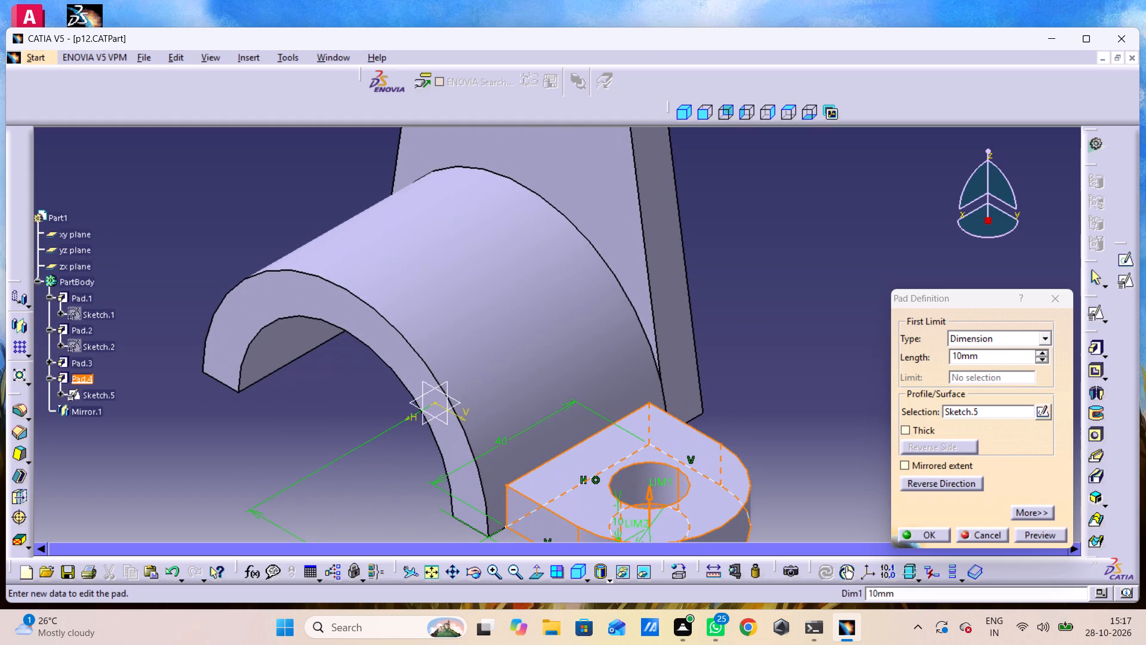
middle_drag(615, 435, 626, 420)
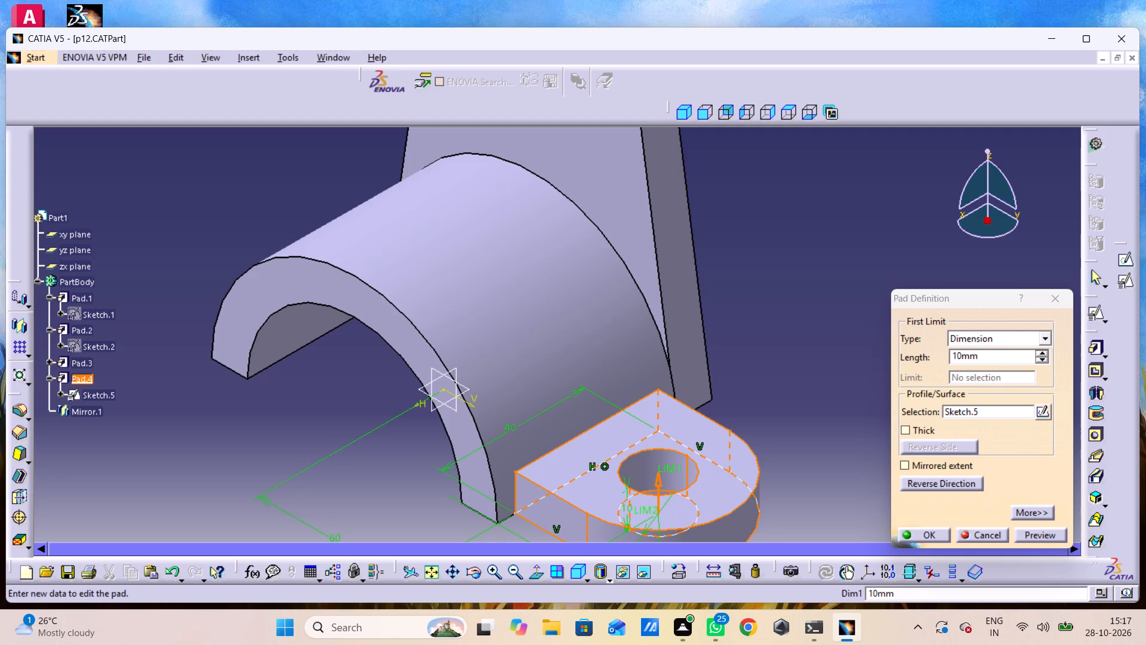
middle_drag(843, 342, 822, 257)
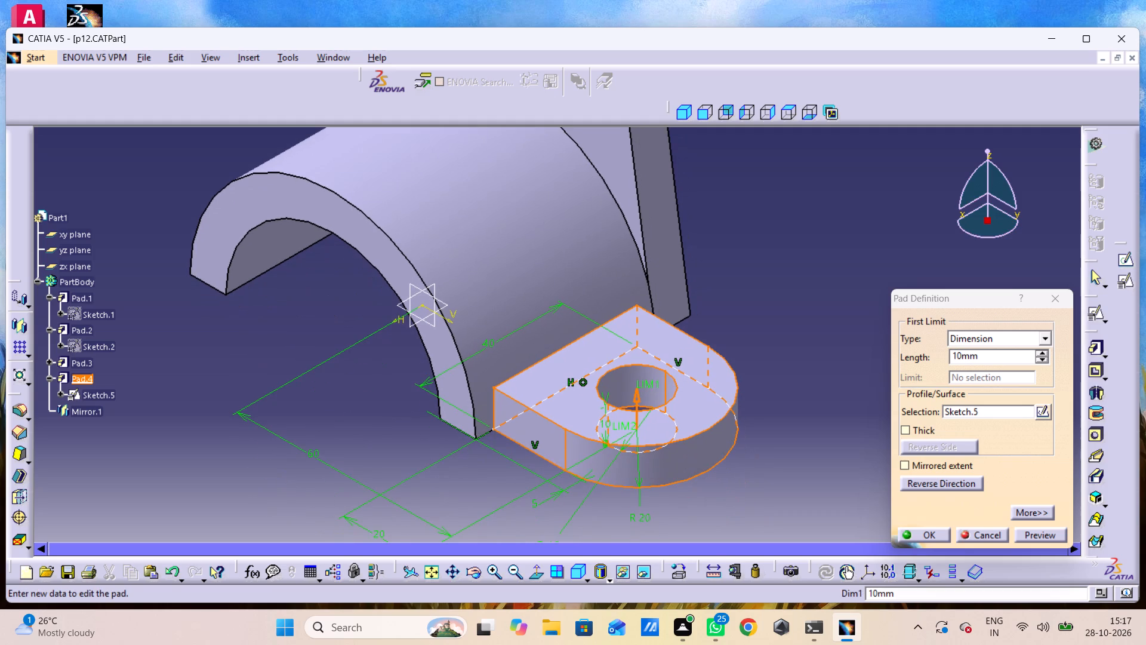
click(824, 350)
click(609, 265)
click(1056, 295)
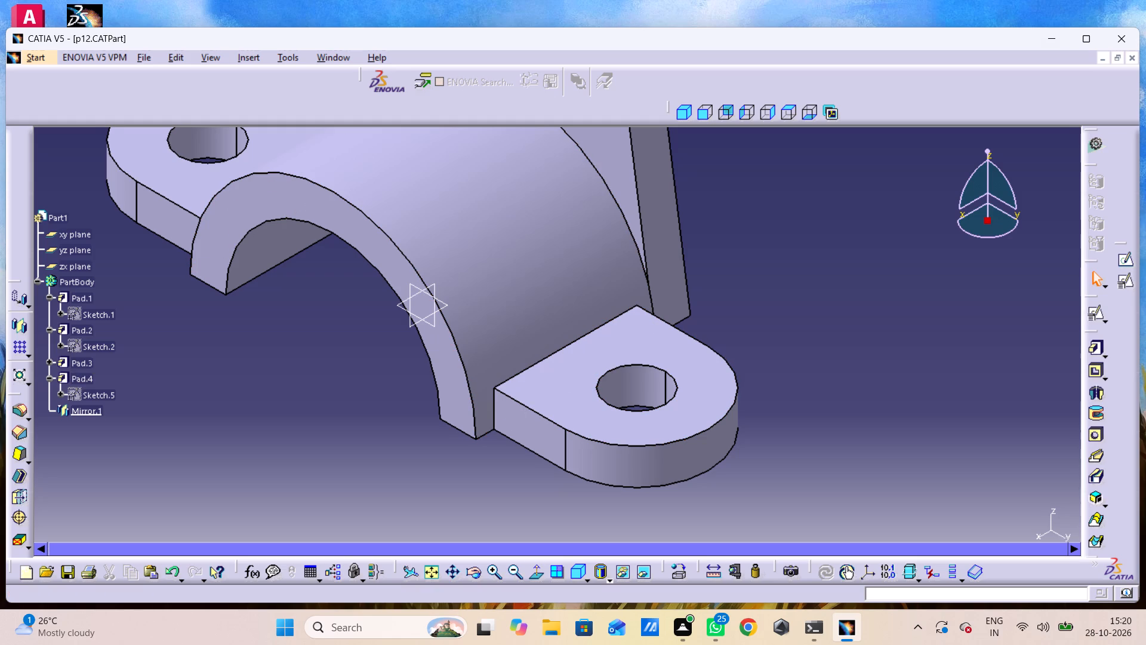
Examine the junction between the lug and the half-ring's outer surface from the end and close up.
middle_drag(598, 488, 623, 275)
right_click(598, 488)
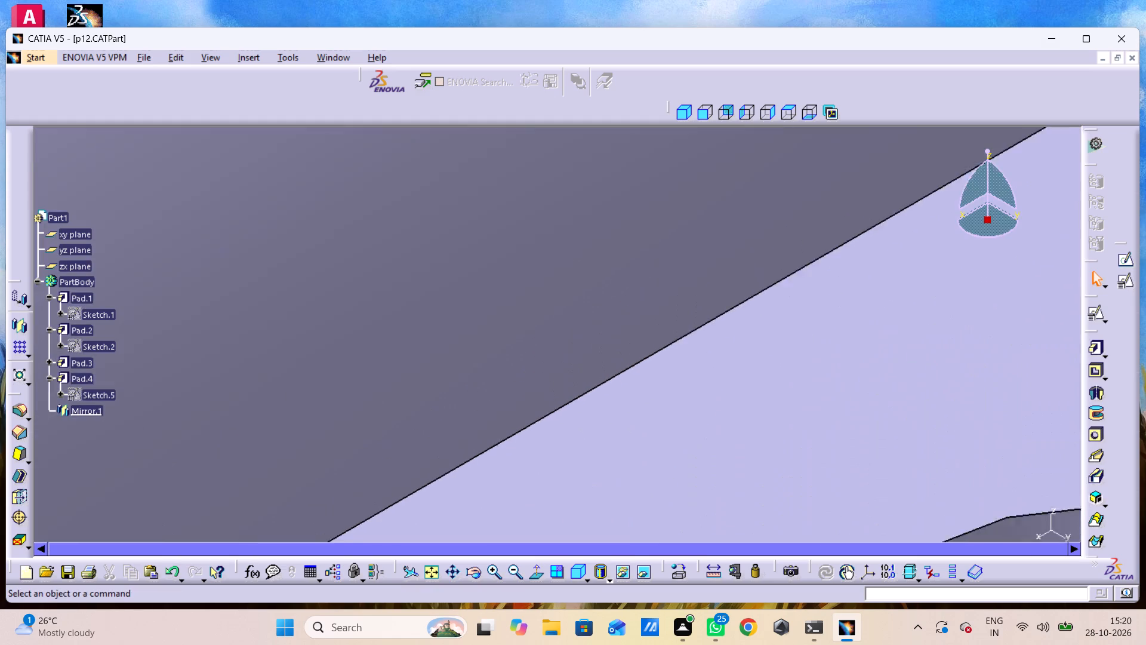
middle_drag(623, 275, 629, 256)
scroll(556, 496, down, 1)
middle_drag(556, 496, 1022, 0)
middle_drag(405, 279, 532, 241)
right_drag(405, 279, 532, 241)
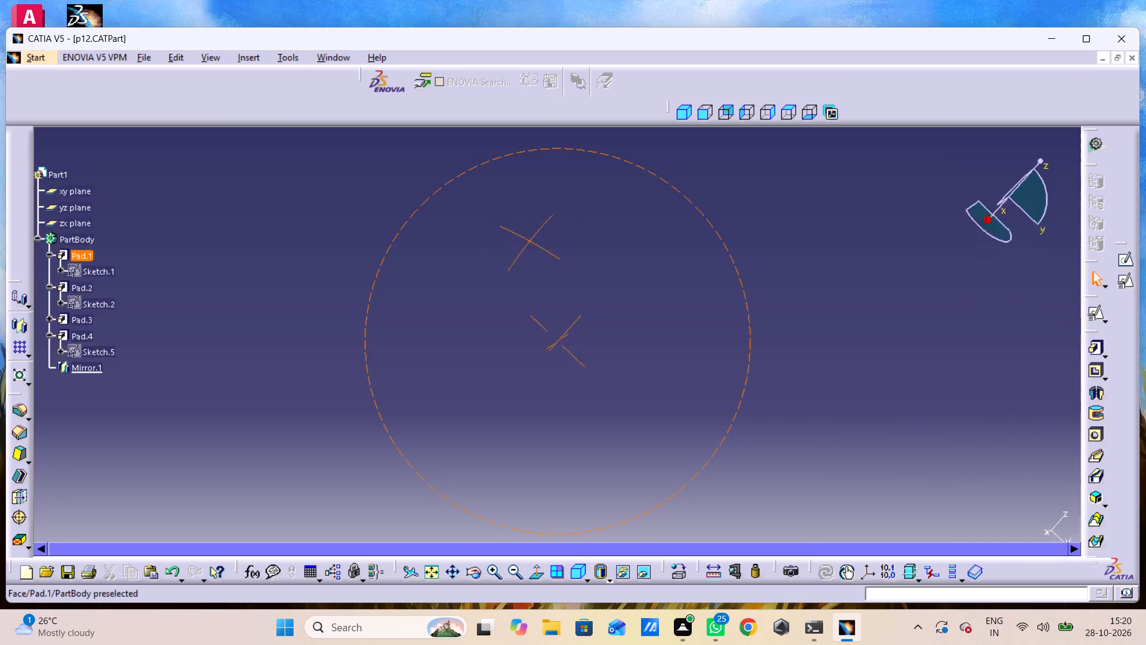
right_drag(532, 241, 577, 228)
middle_drag(532, 241, 523, 535)
right_click(577, 228)
middle_drag(544, 529, 557, 525)
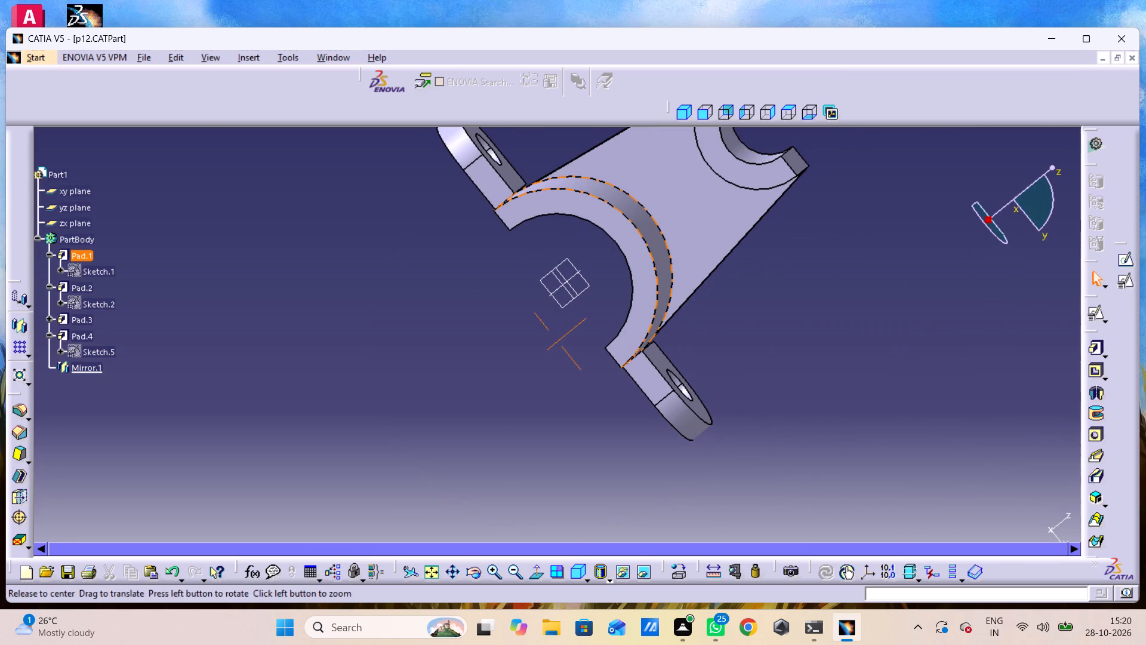
middle_drag(678, 431, 741, 259)
right_click(678, 431)
middle_drag(937, 216, 48, 376)
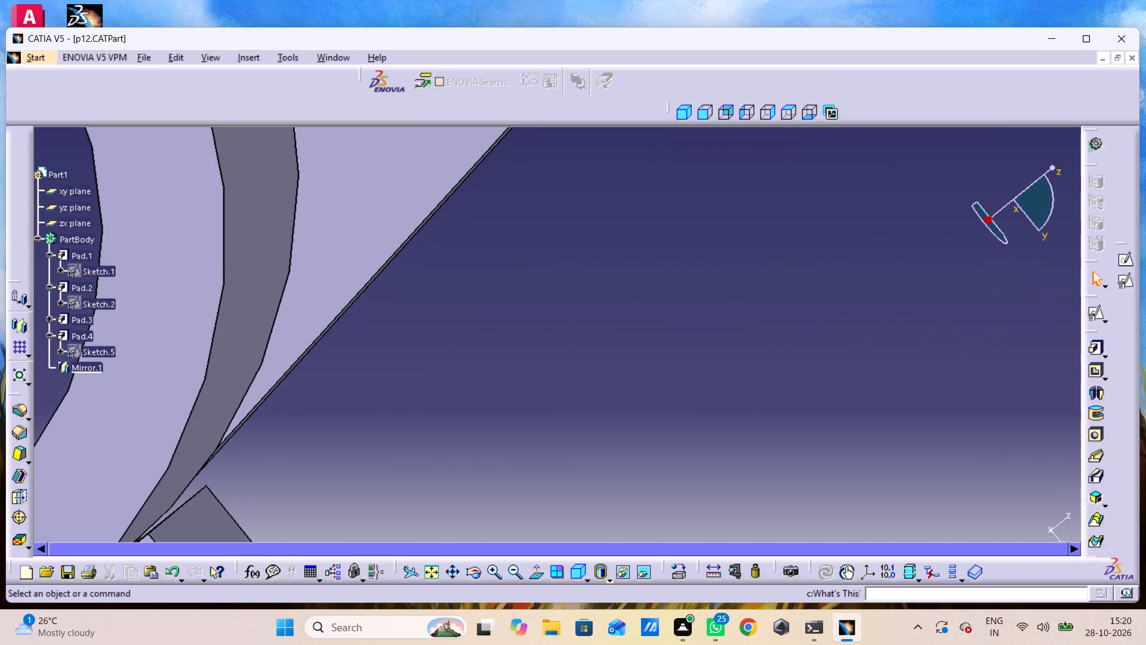
middle_drag(372, 398, 533, 78)
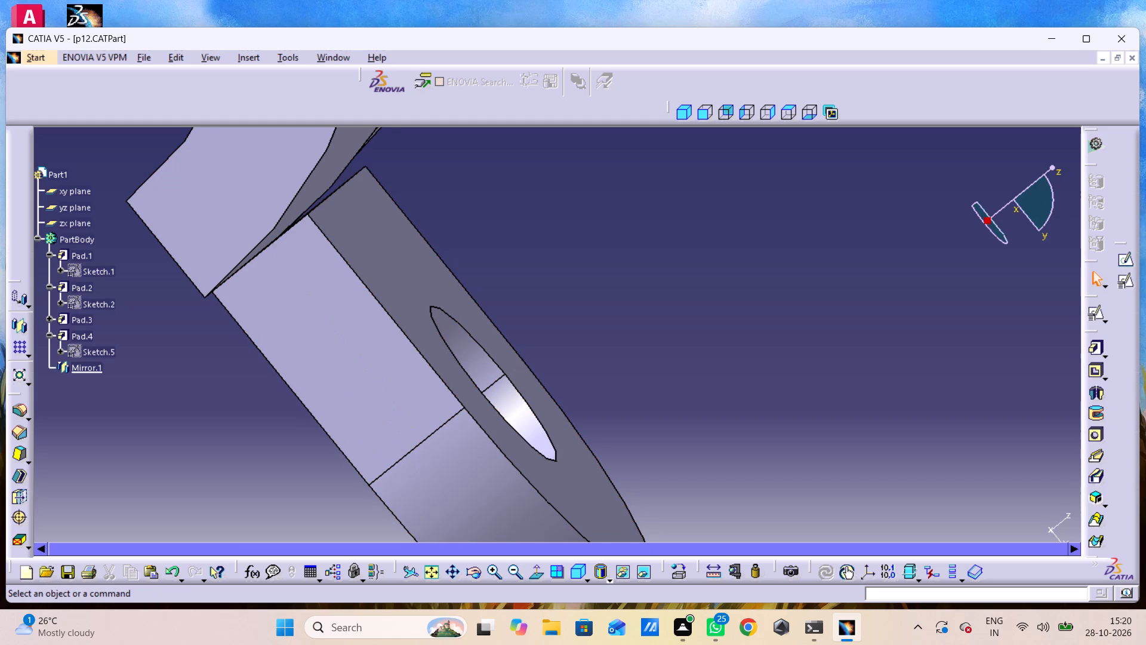
Open the lug's sketch (Sketch.5) under Pad.4 for editing.
middle_click(60, 372)
right_click(60, 372)
scroll(60, 372, down, 1)
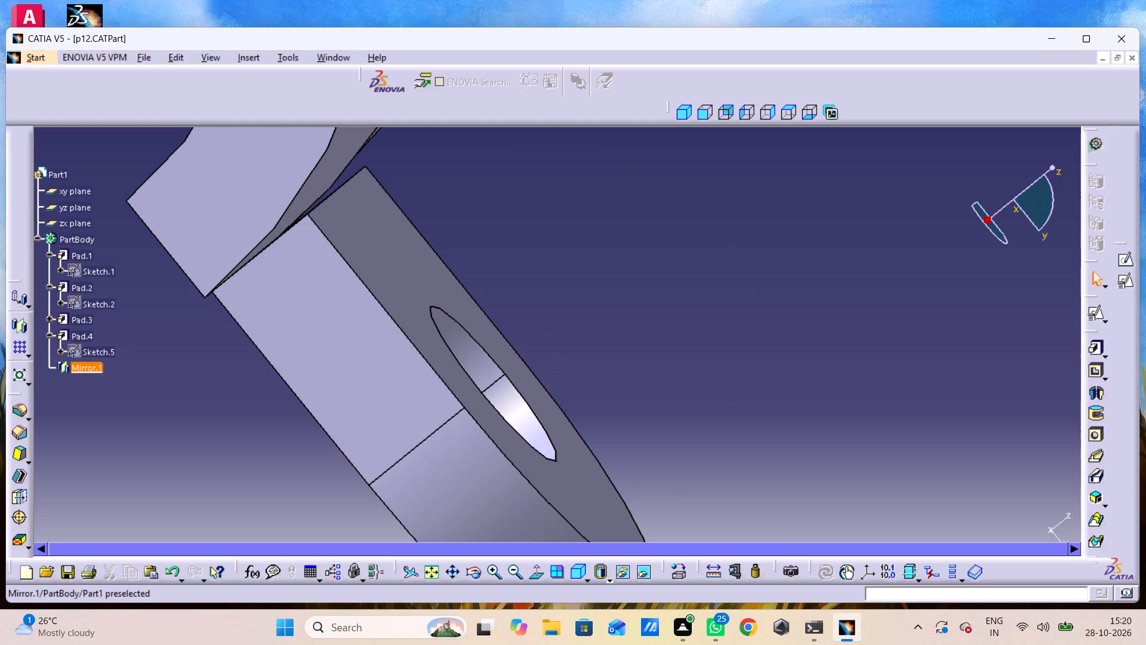
scroll(60, 372, up, 1)
ctrl+scroll(72, 351, up, 1)
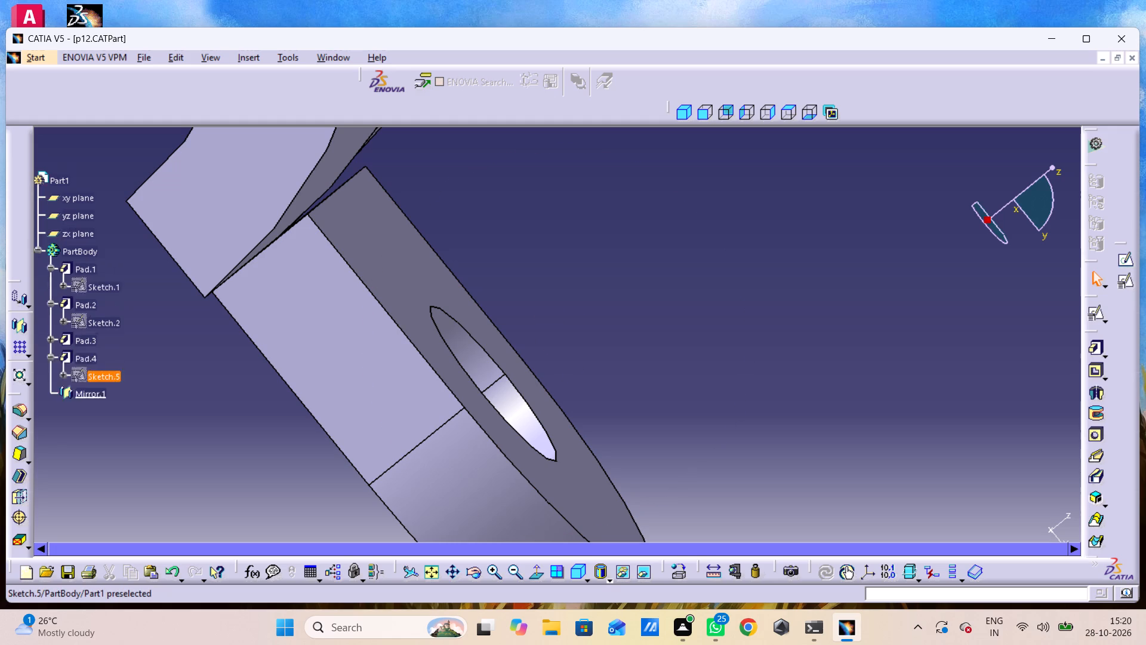
ctrl+scroll(72, 351, up, 6)
scroll(86, 351, down, 1)
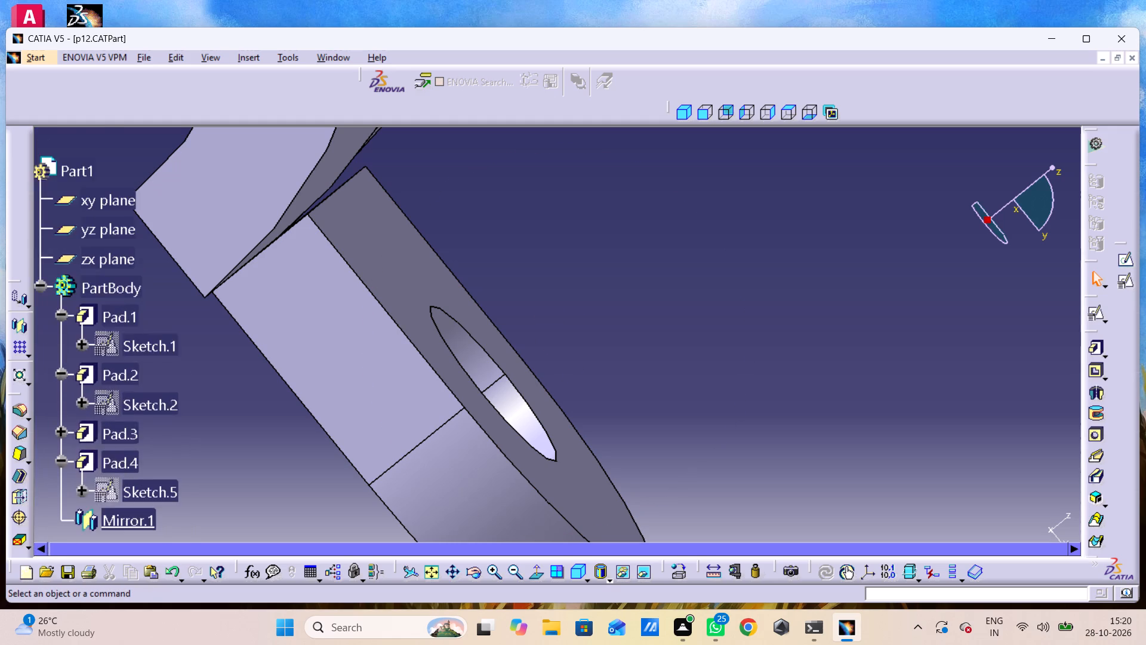
scroll(87, 339, down, 2)
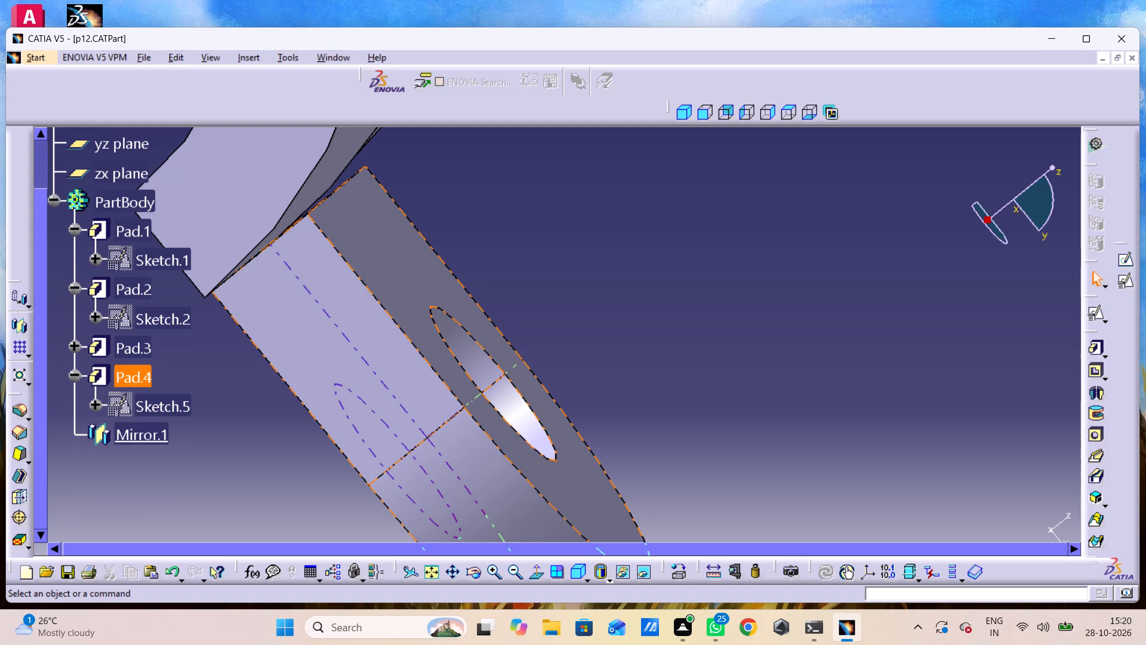
double_click(158, 410)
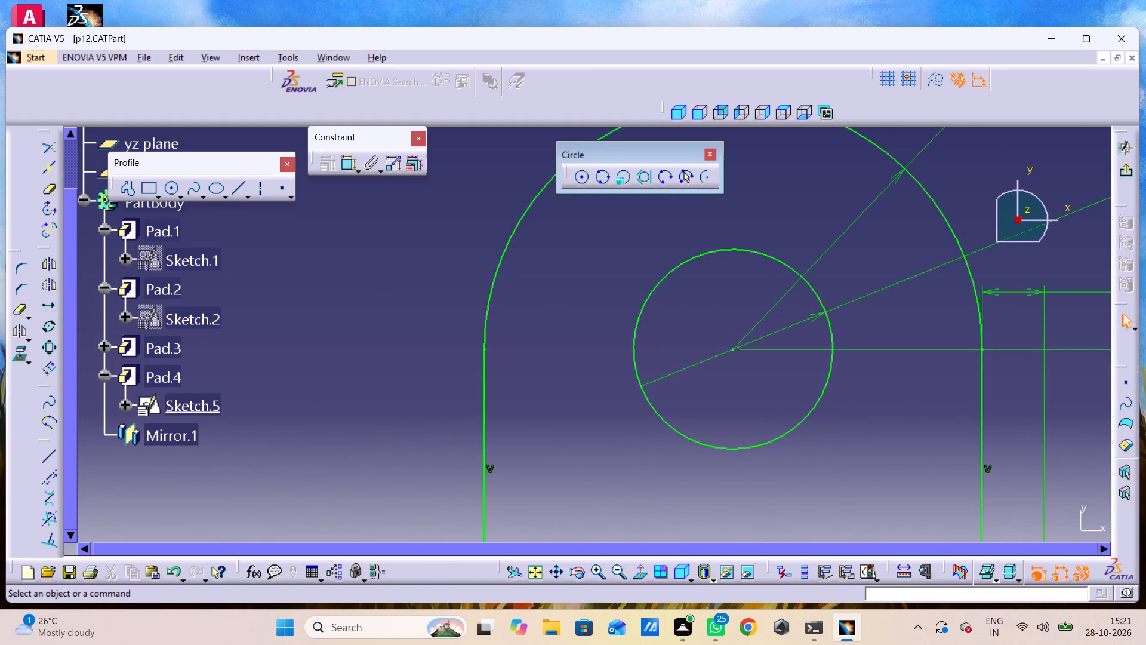
Delete the coincidence constraint that ties the lug profile's base line to the half-ring's edge.
middle_click(576, 398)
right_click(576, 398)
middle_click(531, 269)
right_click(531, 269)
middle_drag(531, 300, 558, 495)
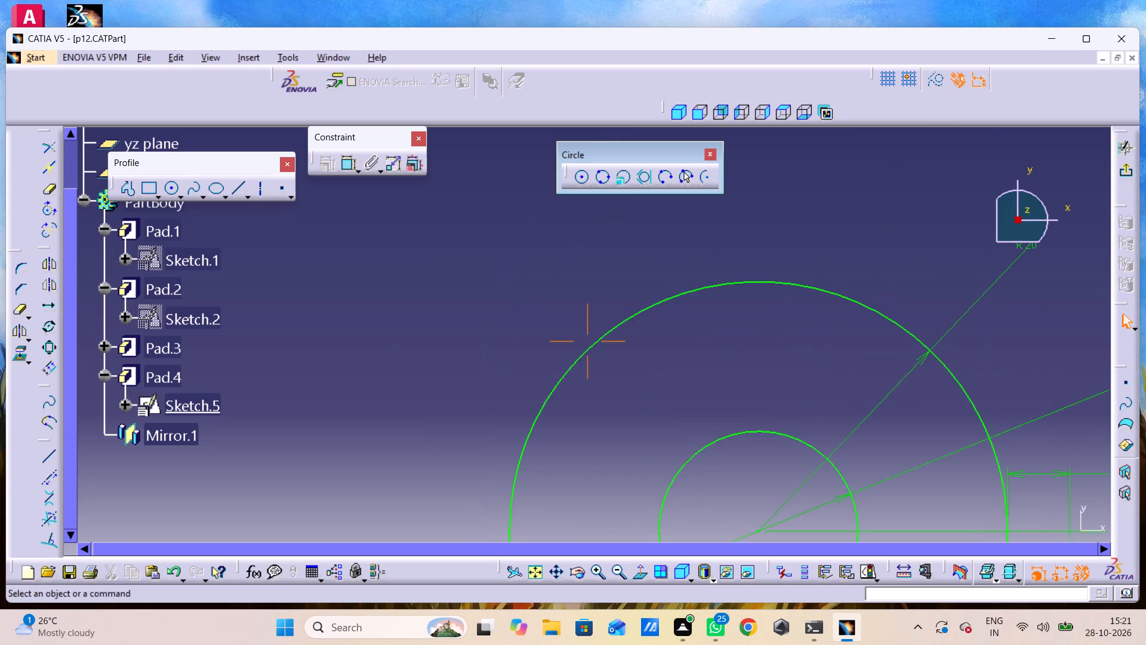
middle_drag(558, 495, 559, 499)
middle_drag(540, 335, 528, 490)
right_click(536, 306)
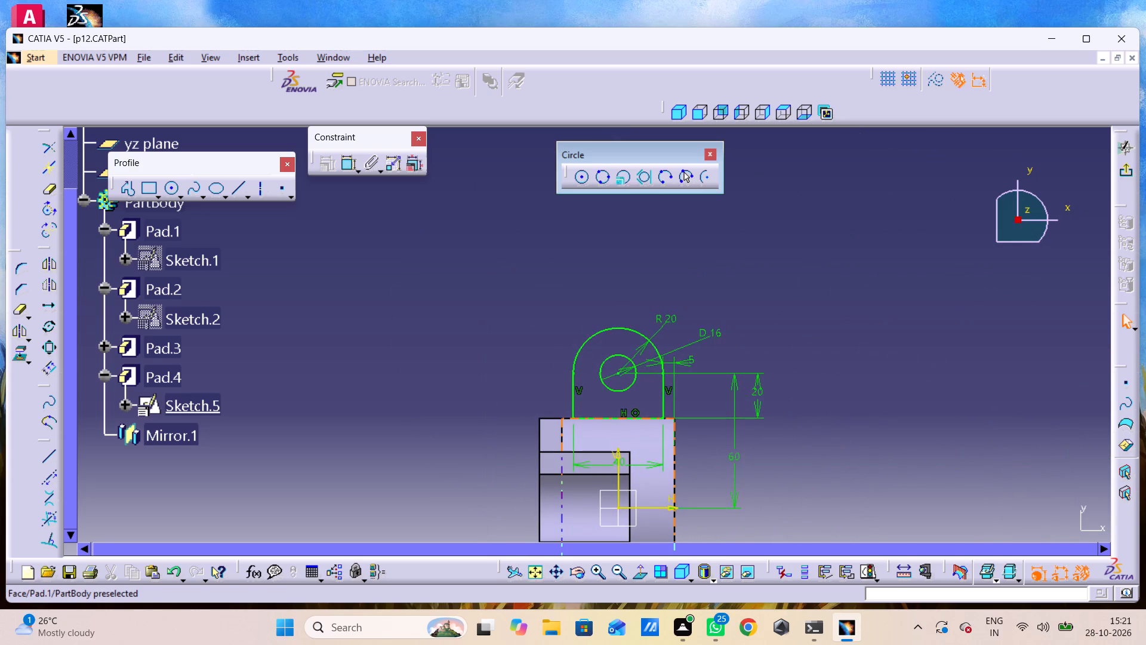
middle_drag(589, 433, 603, 317)
right_click(589, 433)
middle_drag(719, 424, 586, 136)
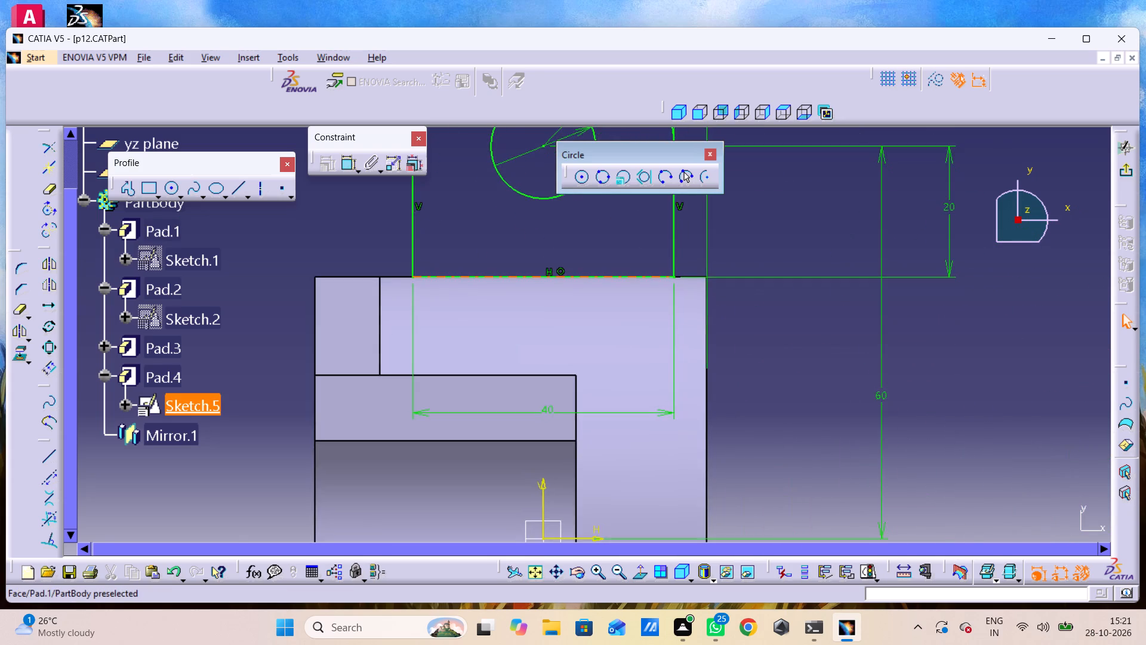
middle_drag(619, 392, 553, 572)
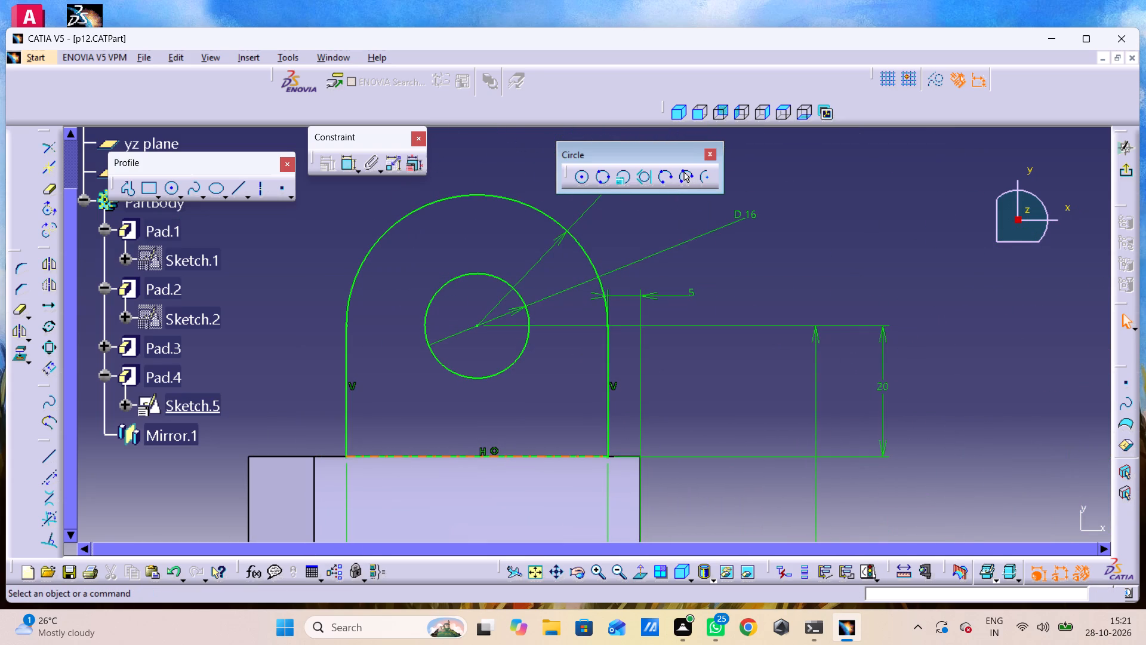
click(496, 450)
right_click(496, 450)
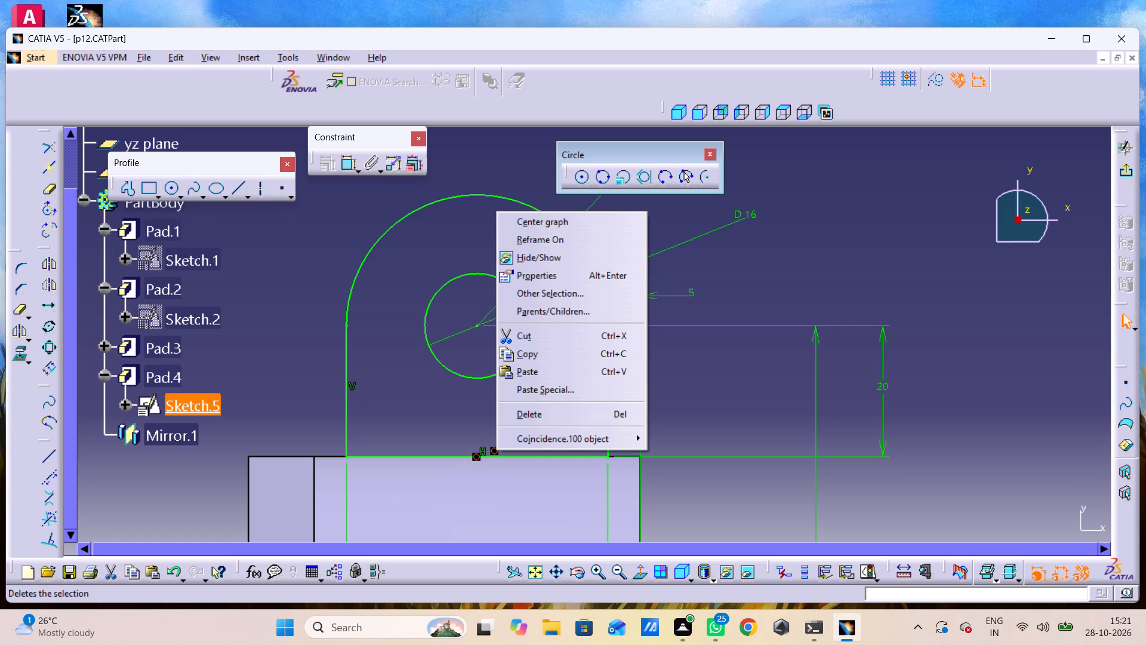
click(562, 416)
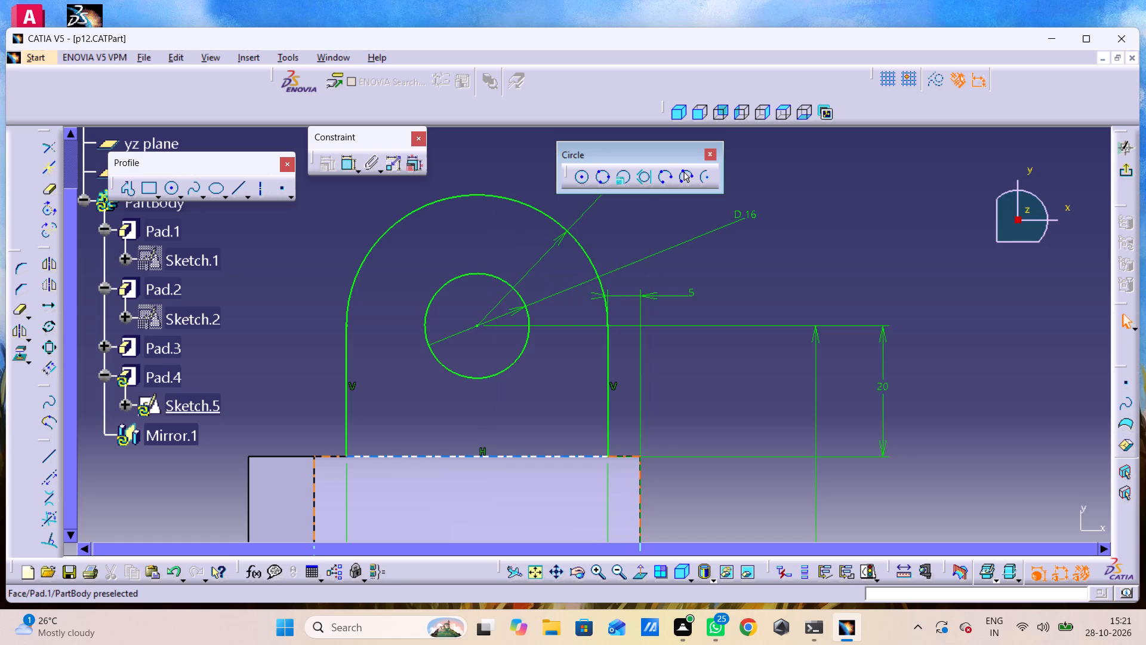
Set the vertical distance between the hole centre and the lug profile's base line to 22 mm.
middle_drag(560, 487, 562, 416)
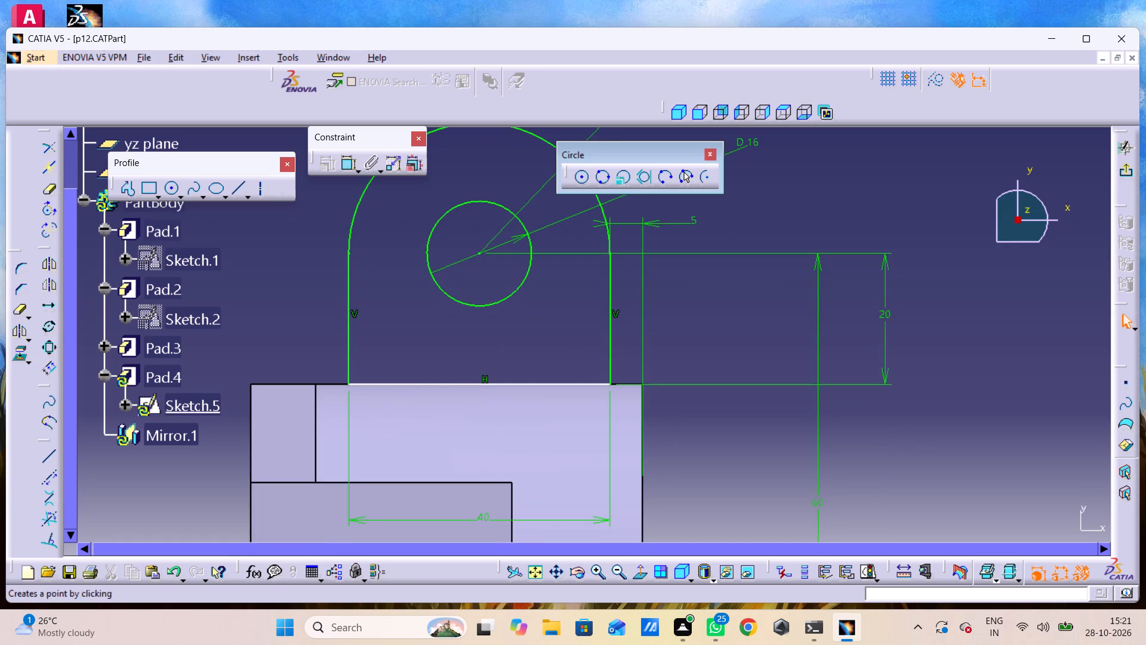
click(344, 160)
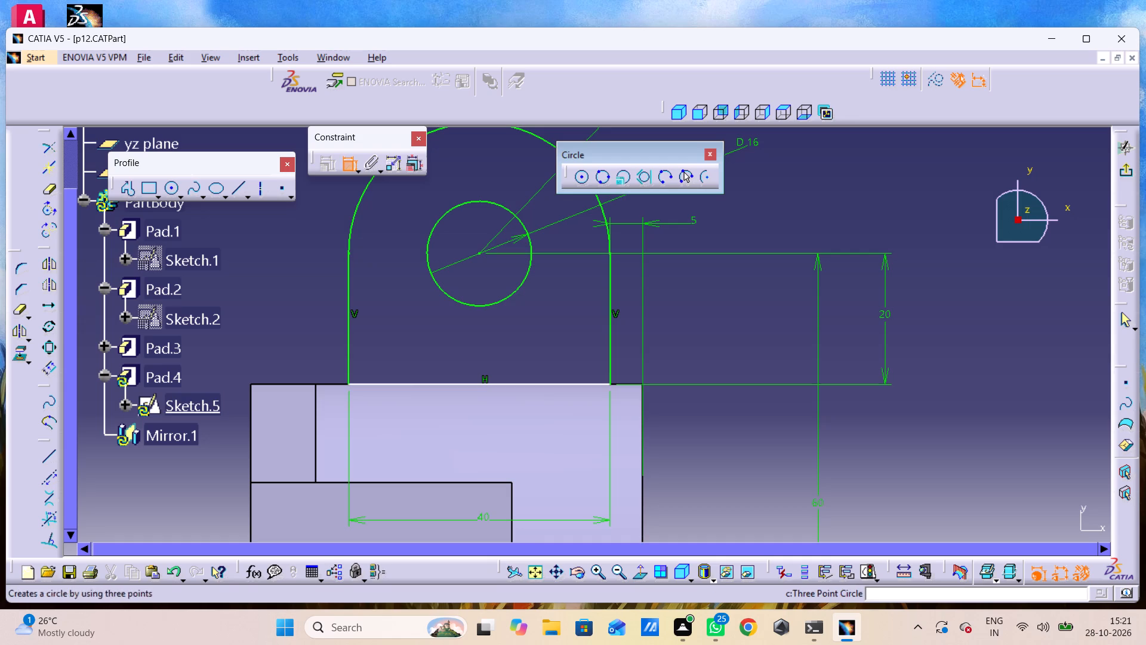
double_click(889, 312)
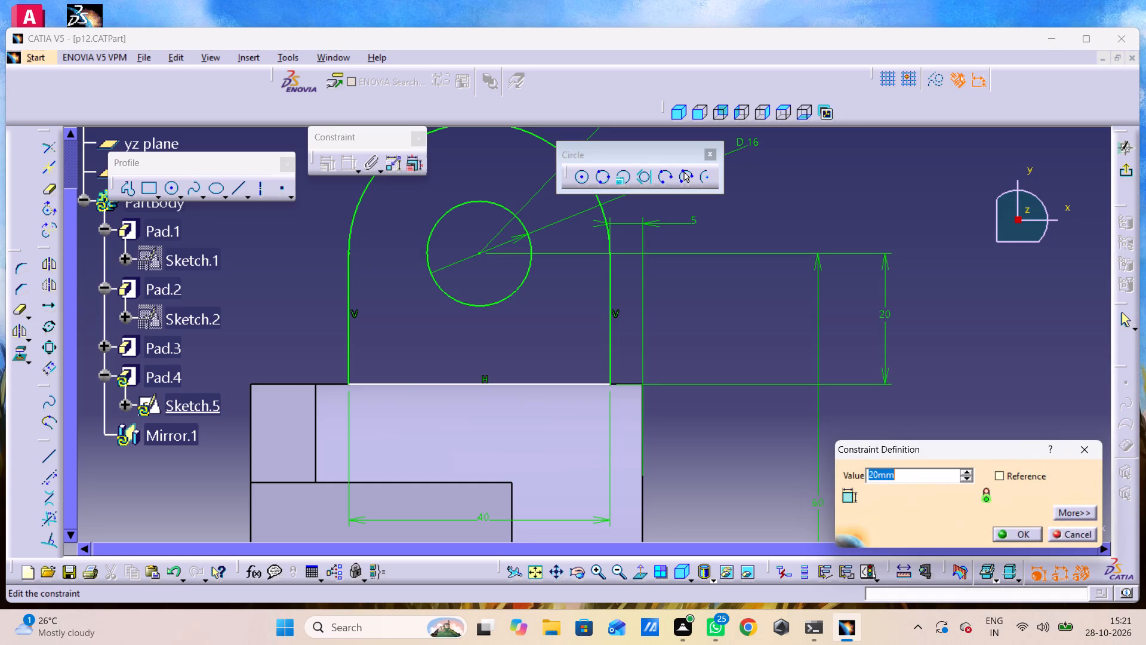
text(22)
key(Return)
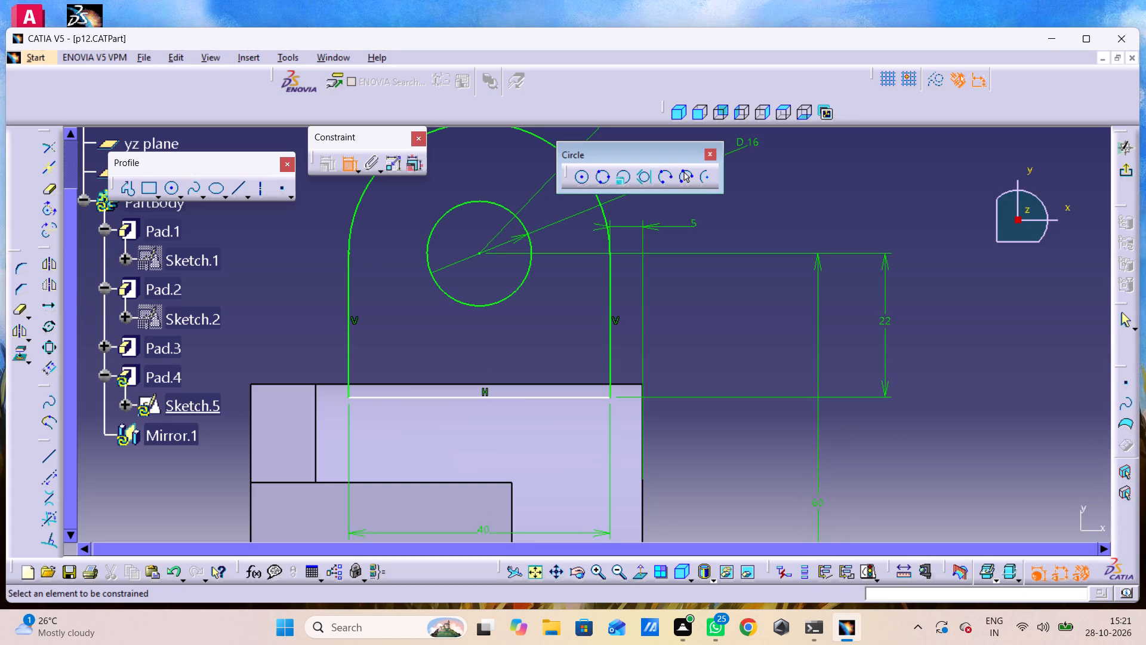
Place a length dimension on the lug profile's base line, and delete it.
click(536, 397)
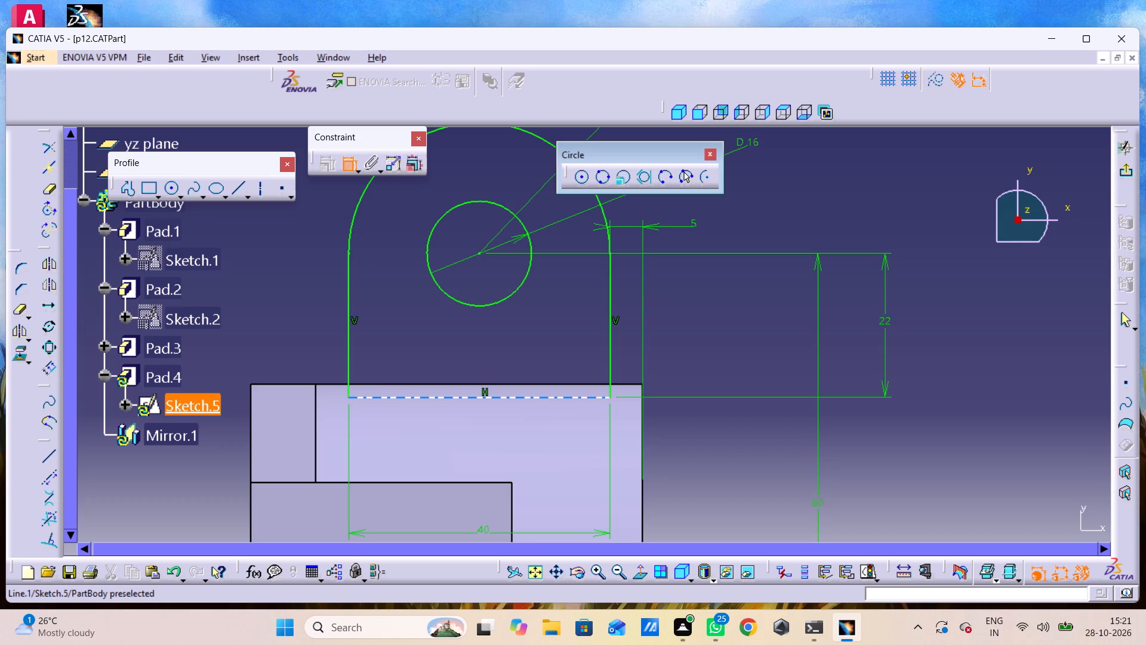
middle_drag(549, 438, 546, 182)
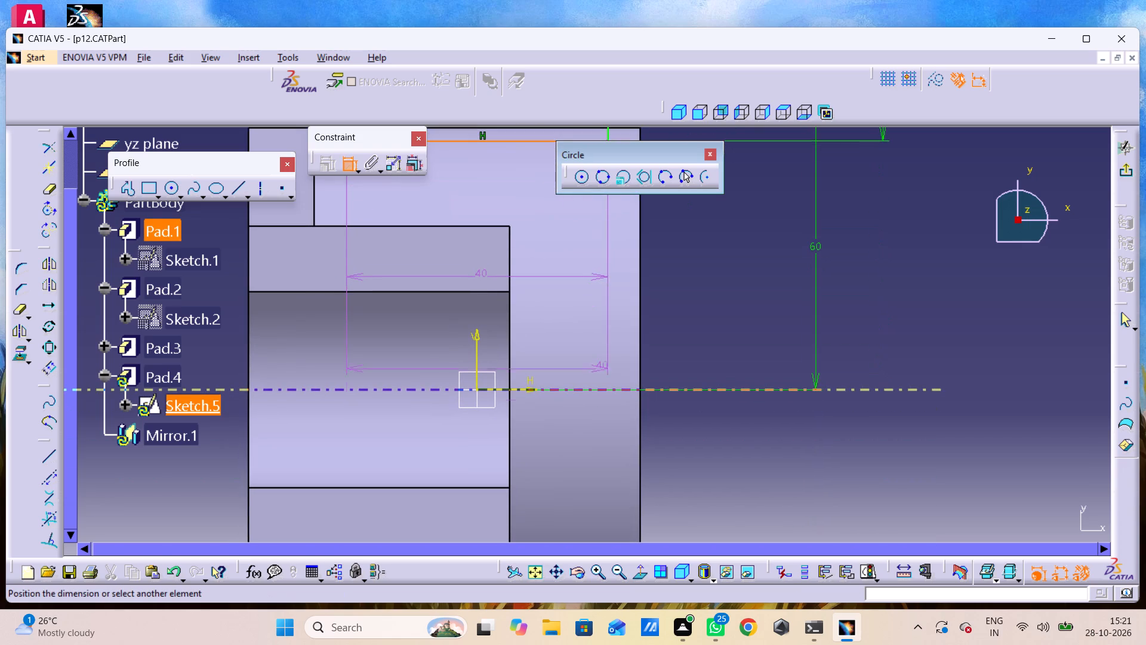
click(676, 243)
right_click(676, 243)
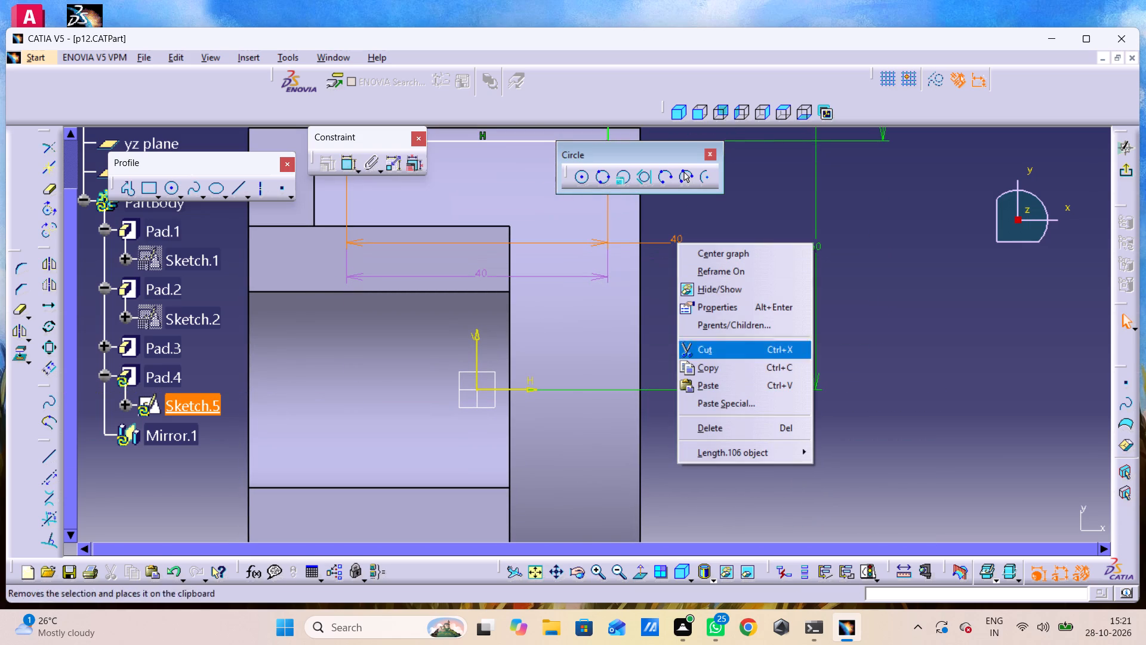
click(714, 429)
Dimension the distance from the lug profile's base line to the horizontal axis, and exit the sketch.
middle_drag(673, 386, 680, 416)
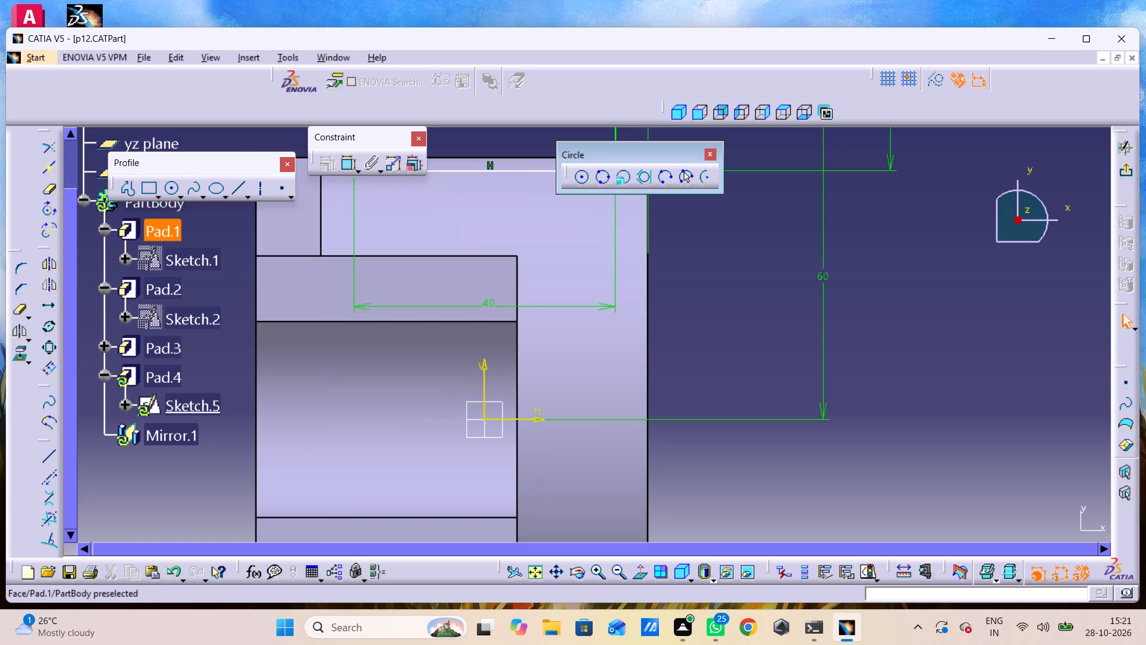
double_click(347, 166)
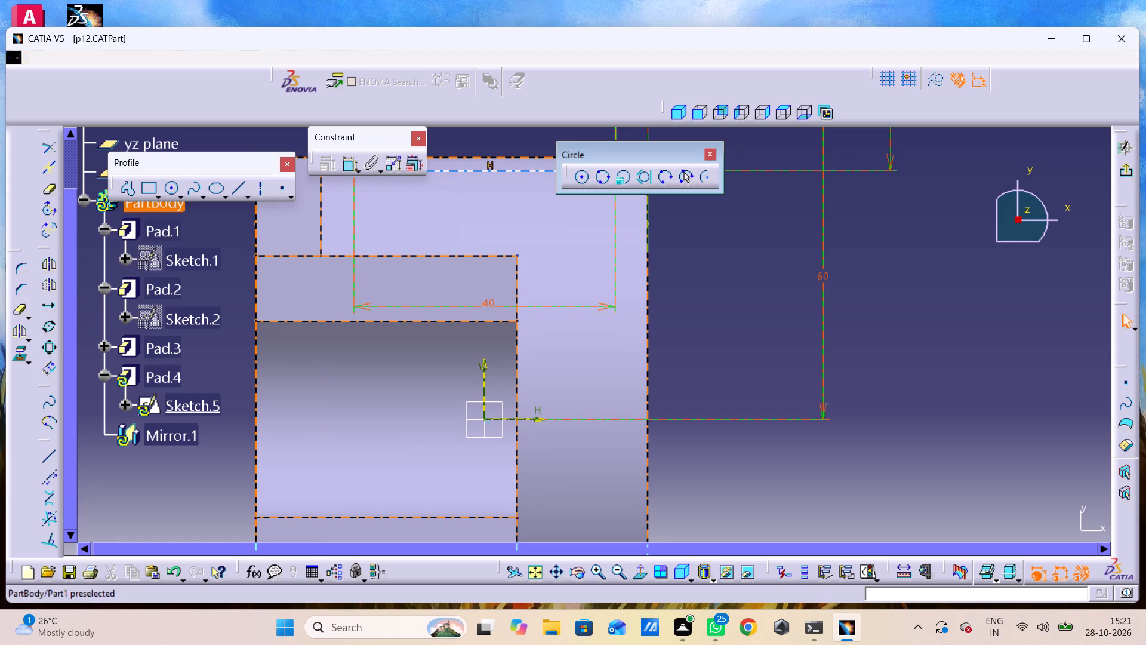
click(523, 174)
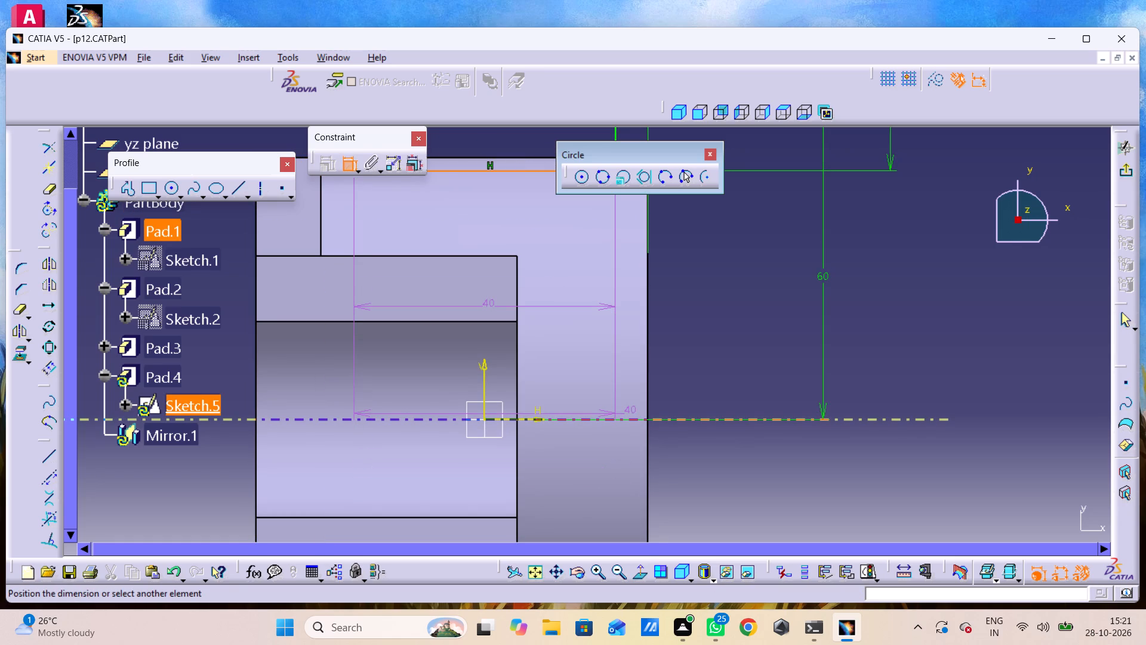
click(630, 418)
click(722, 304)
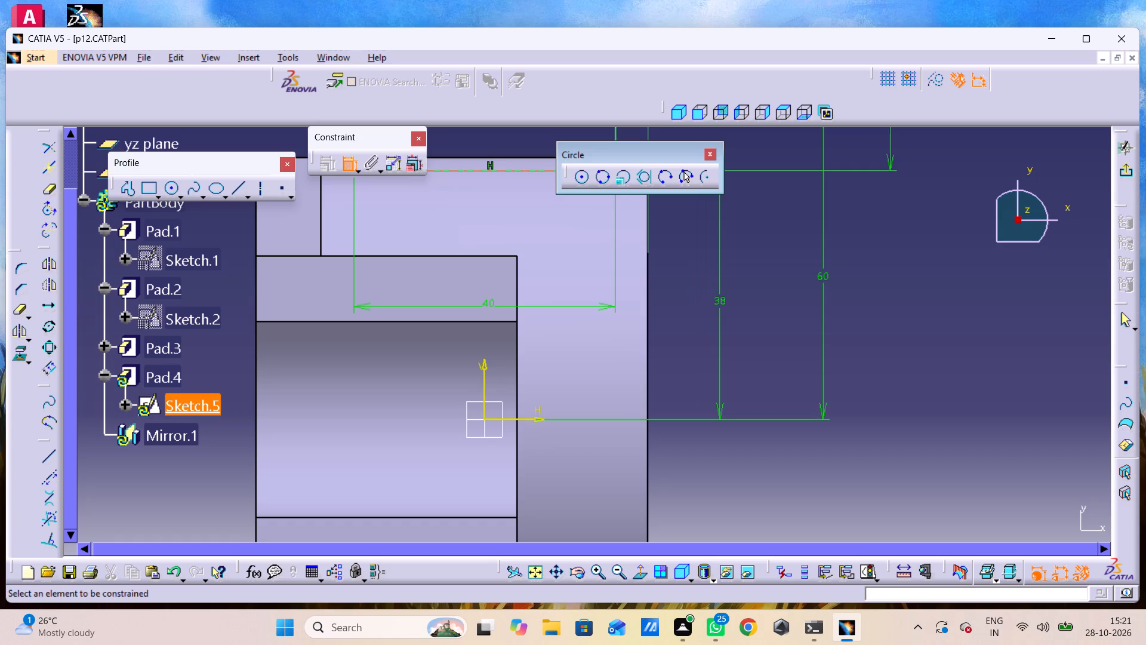
middle_click(830, 348)
right_click(830, 348)
middle_drag(791, 296, 822, 429)
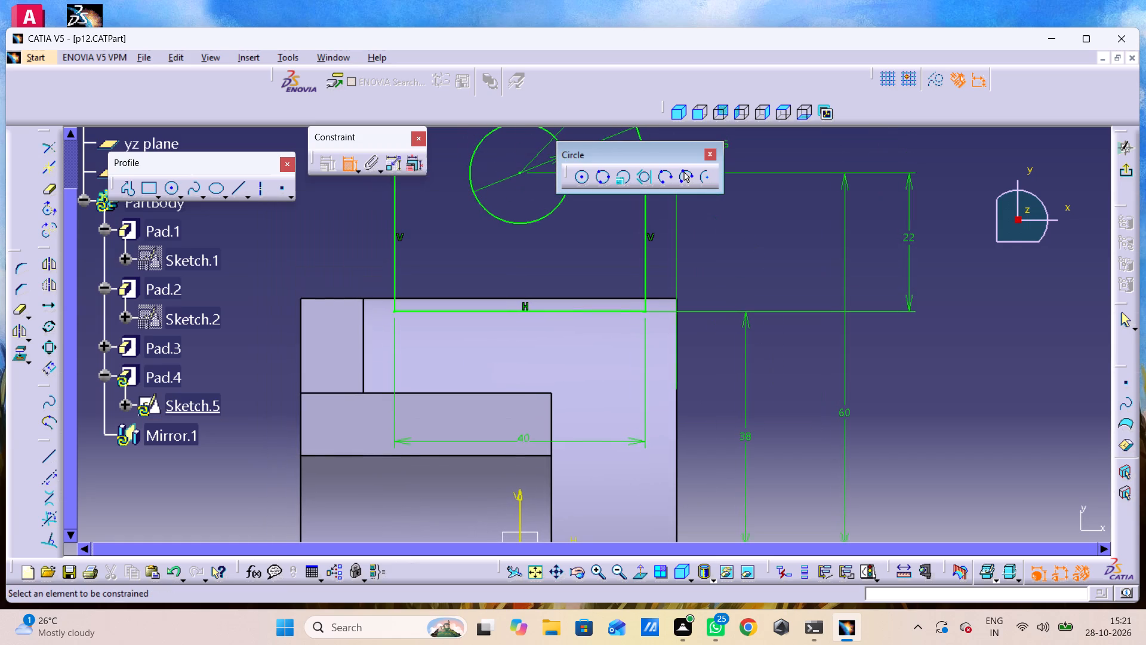
click(1127, 174)
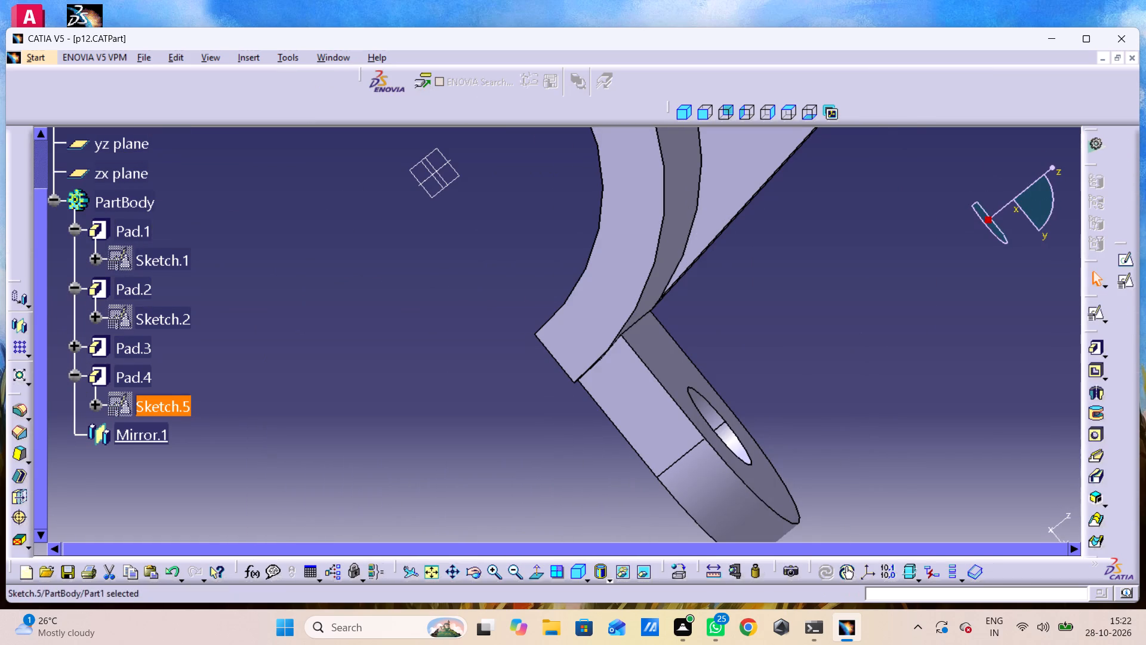
Examine the junction between the updated lug and the half-ring's outer surface close up from several angles.
middle_drag(780, 308, 824, 410)
right_click(780, 308)
middle_drag(777, 473, 826, 235)
right_click(777, 473)
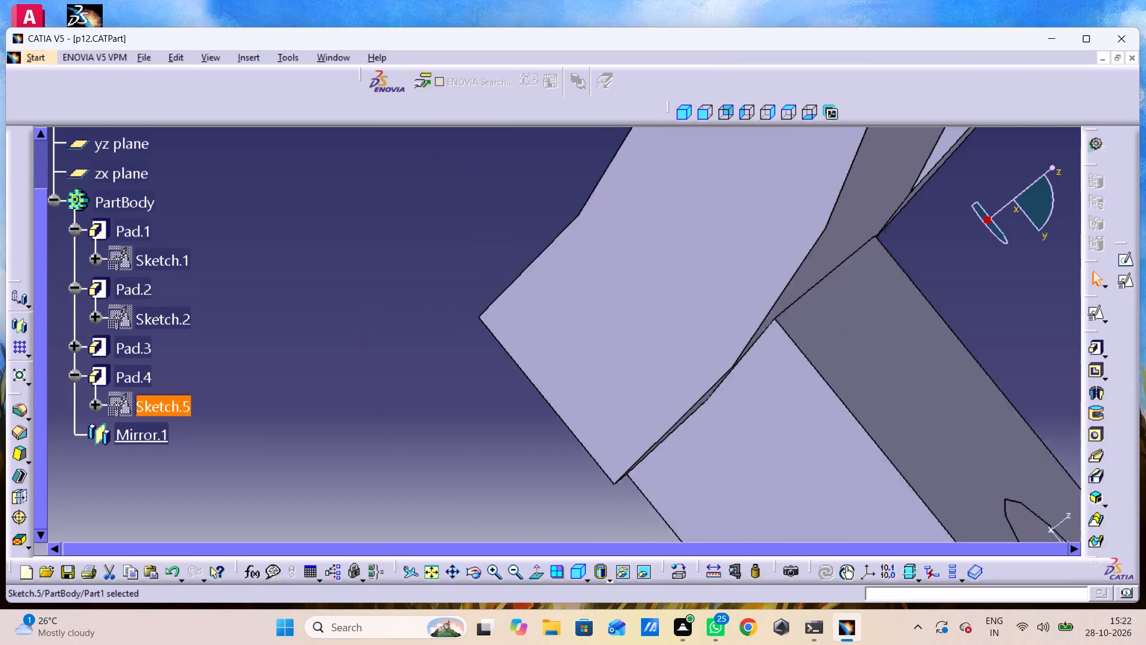
middle_drag(826, 235, 837, 162)
middle_drag(994, 454, 554, 515)
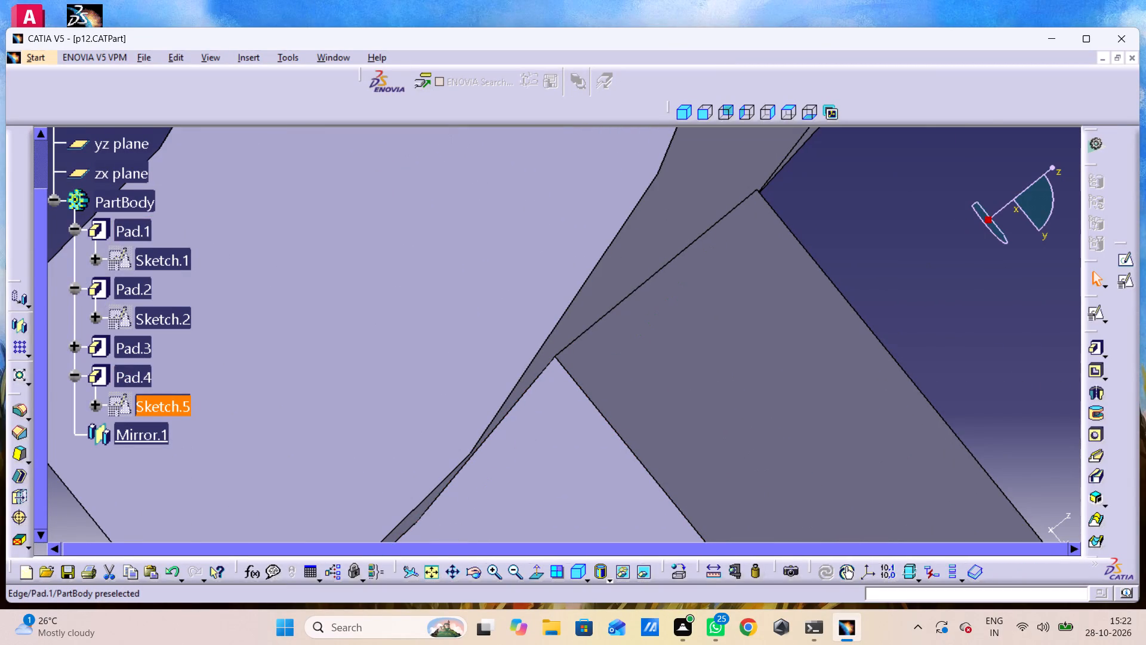
middle_click(559, 306)
right_click(559, 306)
middle_drag(567, 342, 595, 416)
middle_drag(595, 416, 614, 497)
right_click(595, 416)
middle_drag(388, 483, 412, 506)
right_drag(388, 483, 412, 506)
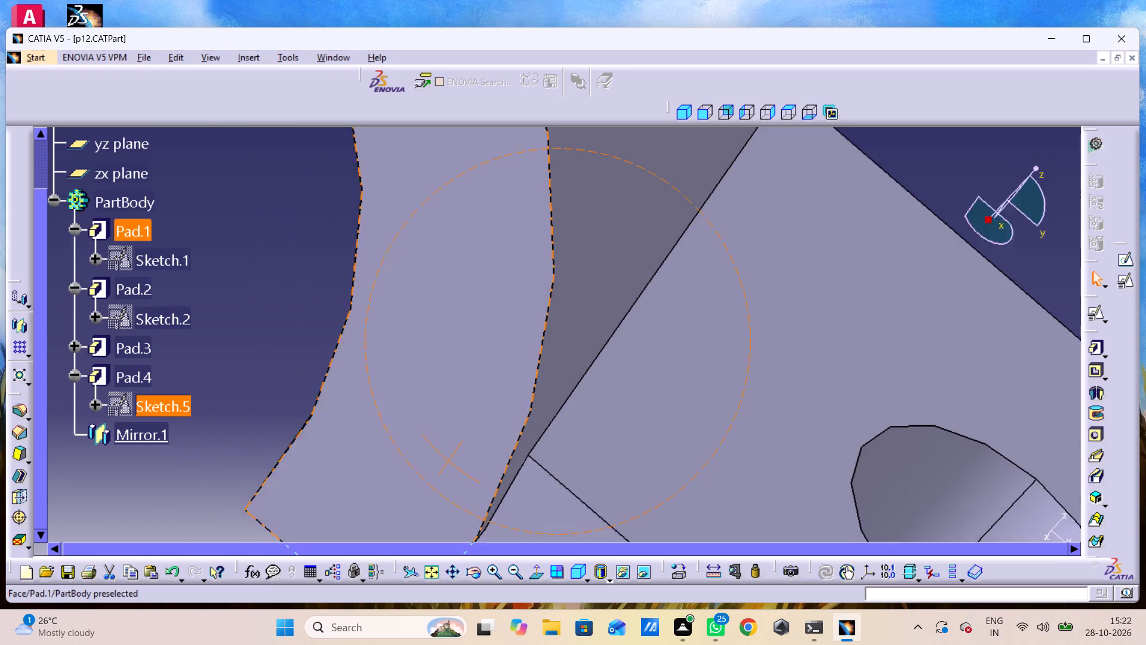
right_drag(412, 506, 421, 494)
middle_drag(412, 506, 470, 432)
right_drag(455, 462, 470, 432)
middle_drag(469, 434, 520, 398)
right_drag(469, 434, 520, 398)
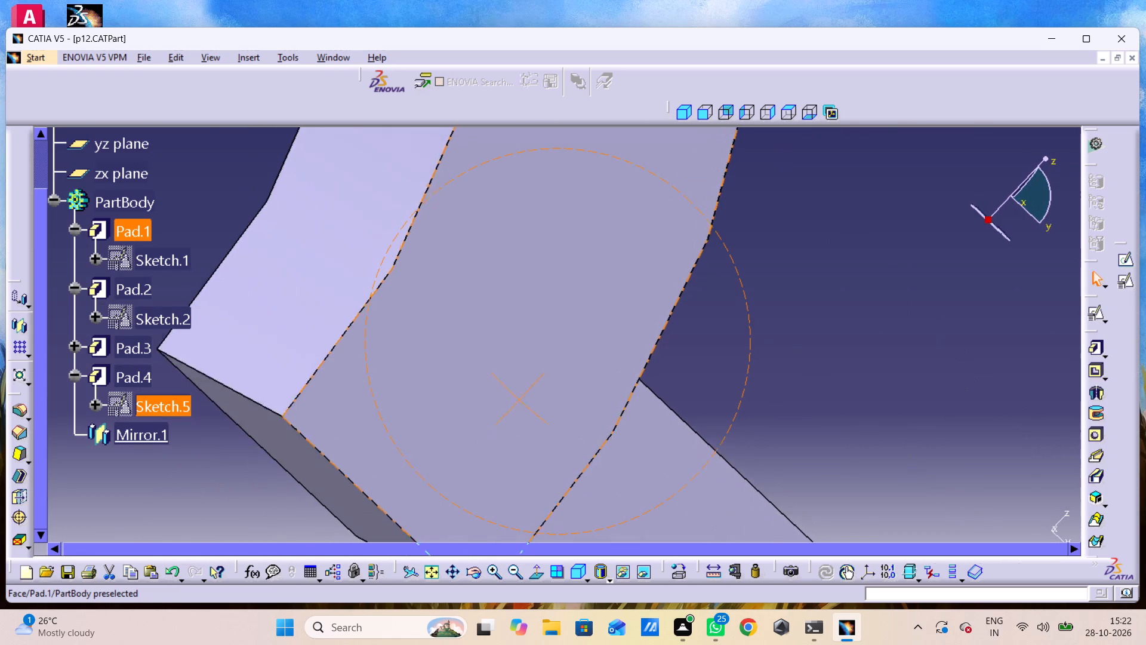
middle_drag(520, 398, 524, 395)
right_drag(520, 398, 463, 450)
middle_drag(473, 263, 457, 285)
right_drag(473, 263, 457, 285)
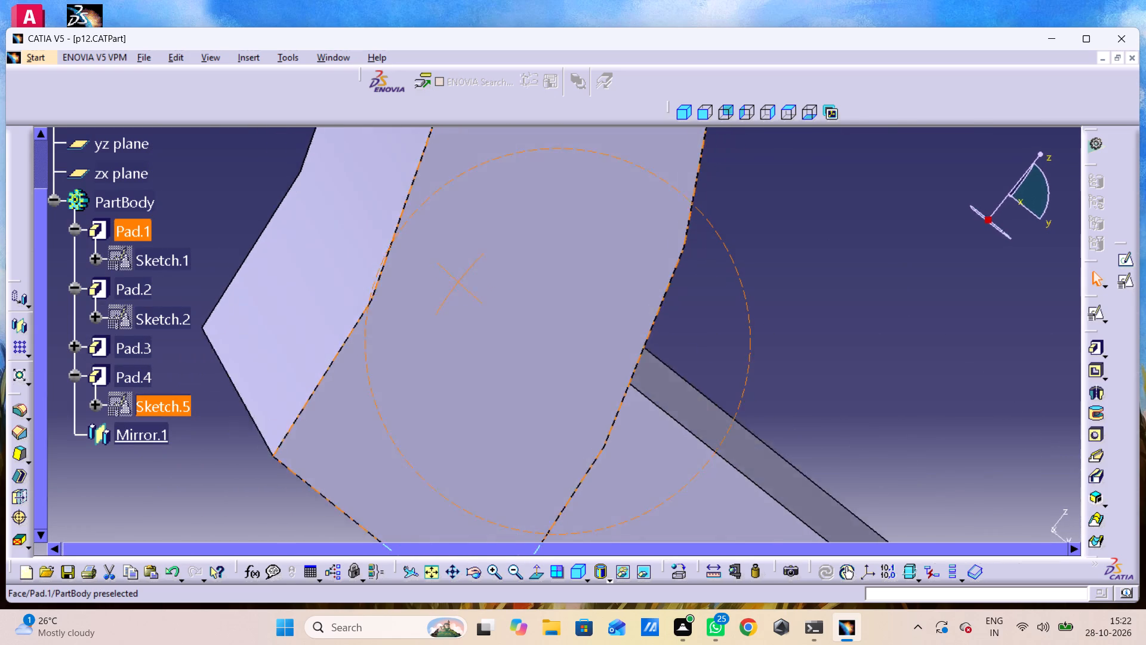
right_drag(457, 285, 449, 299)
middle_drag(457, 285, 449, 299)
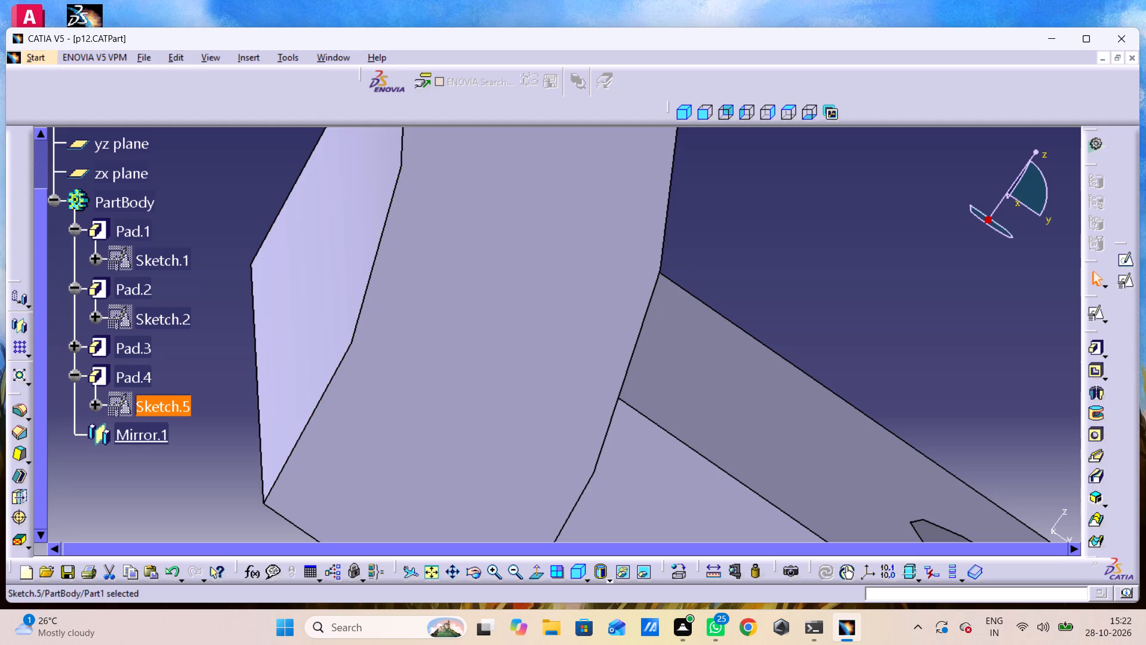
Set the fixed 3D accuracy and the fixed 2D accuracy to 0.01 in the display performance options.
click(290, 57)
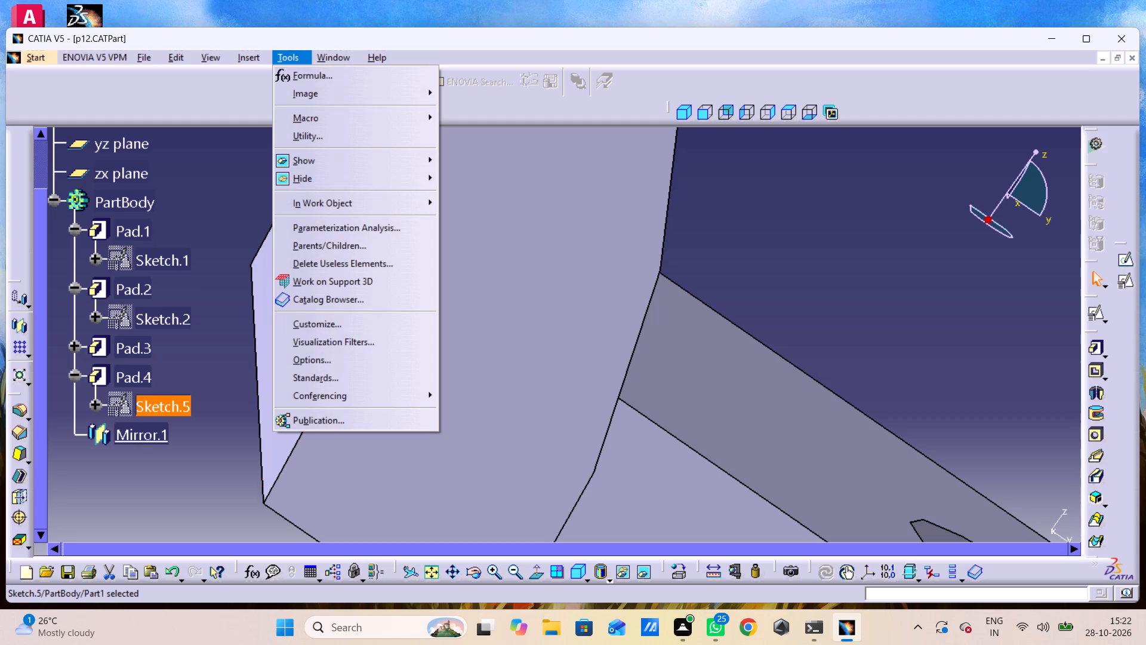
click(284, 355)
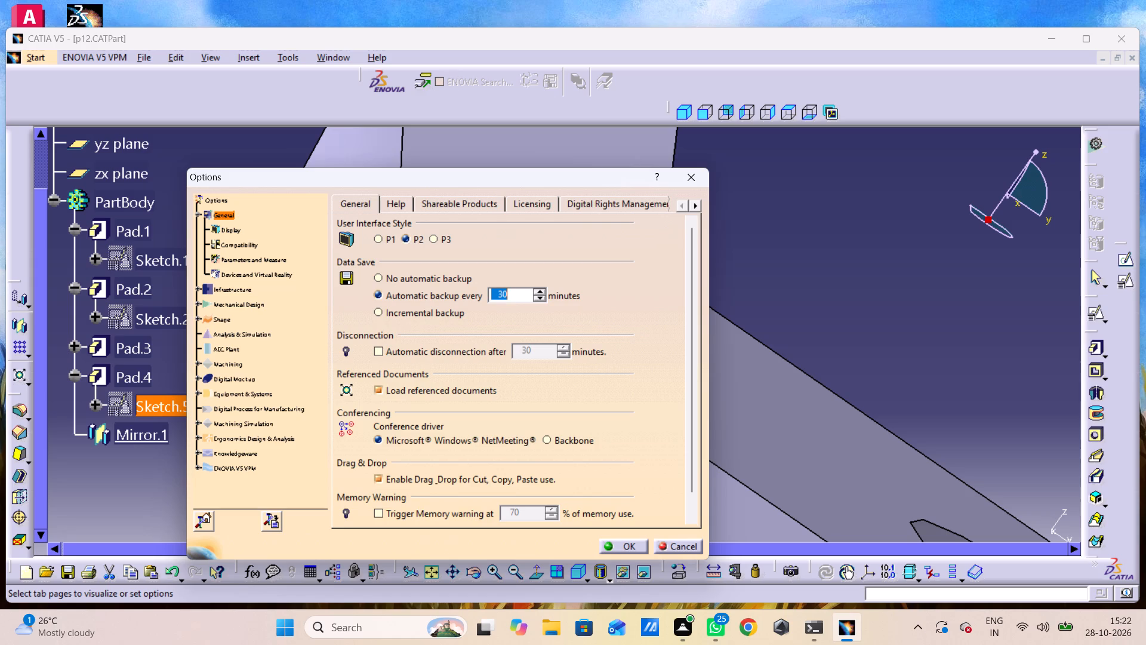
click(222, 230)
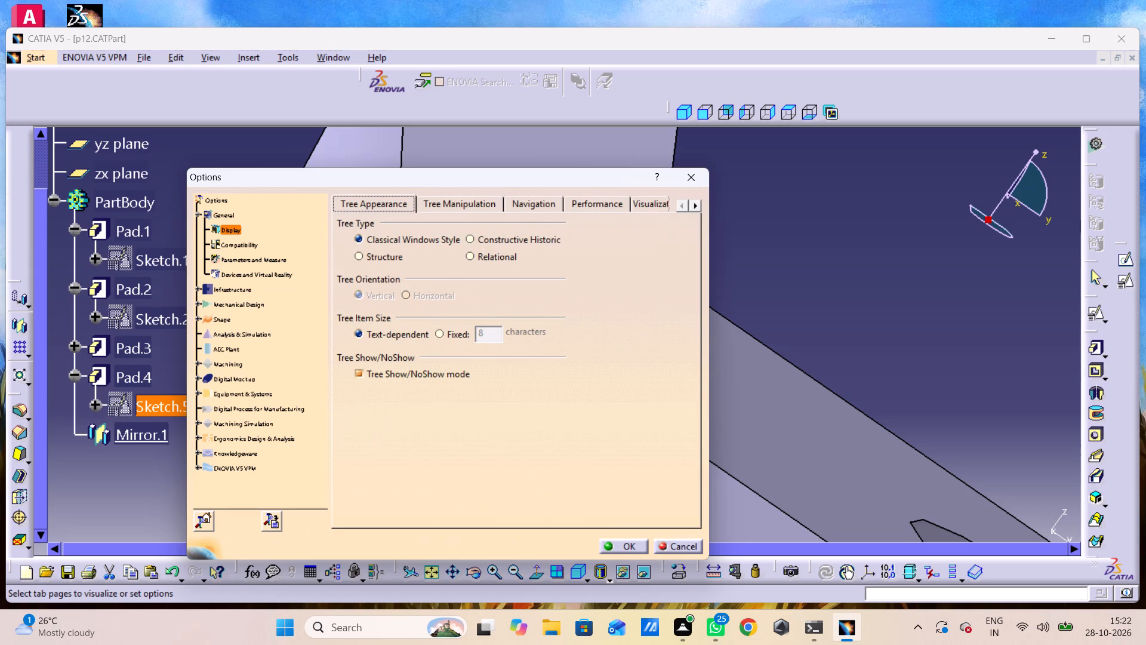
click(546, 196)
click(589, 196)
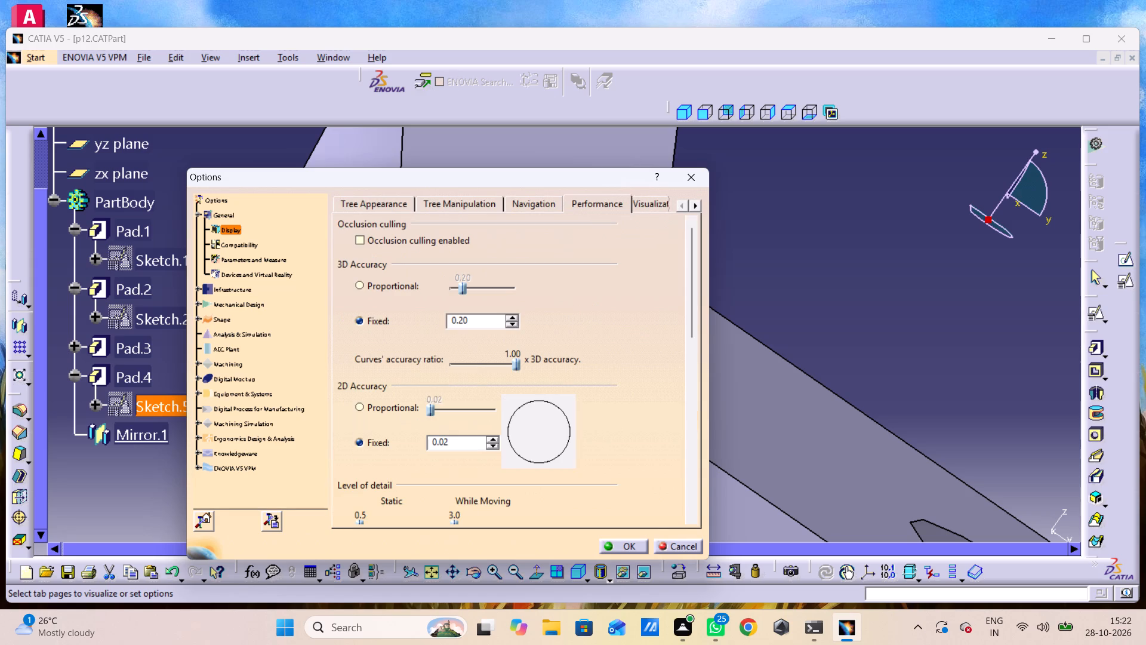
click(509, 319)
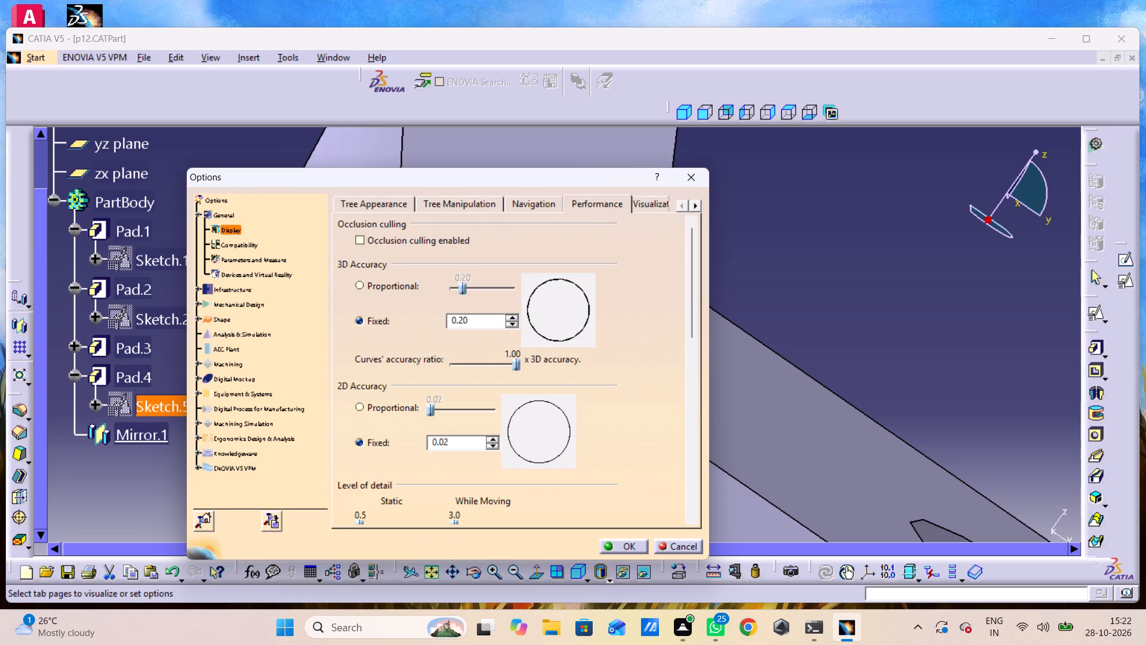
click(507, 321)
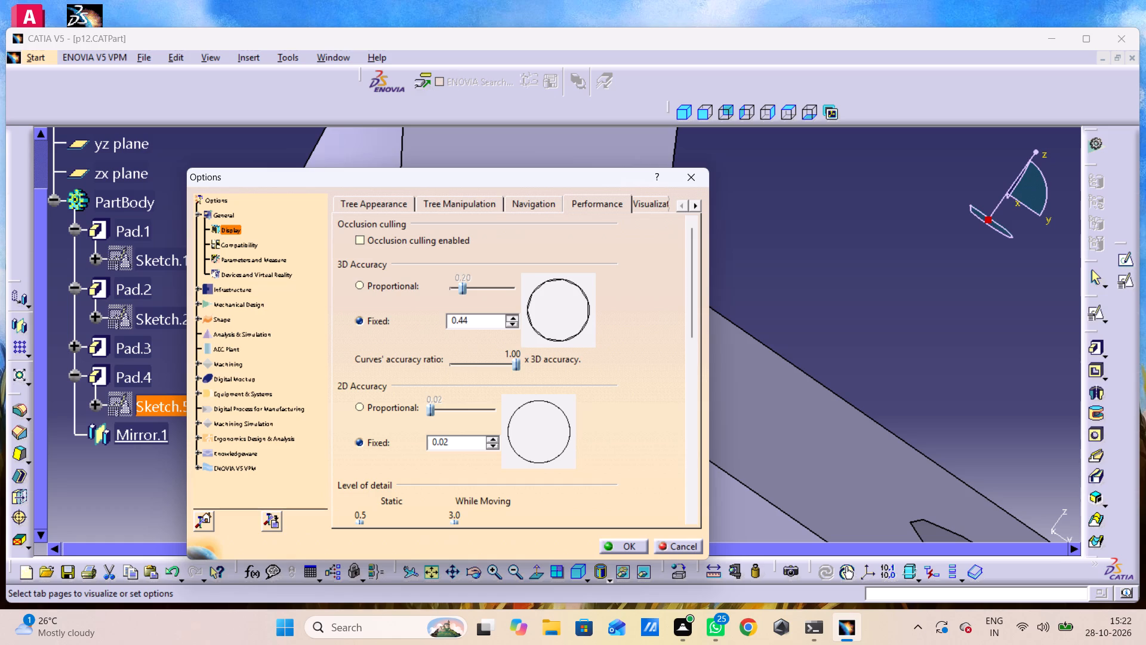
click(507, 325)
click(497, 449)
click(631, 540)
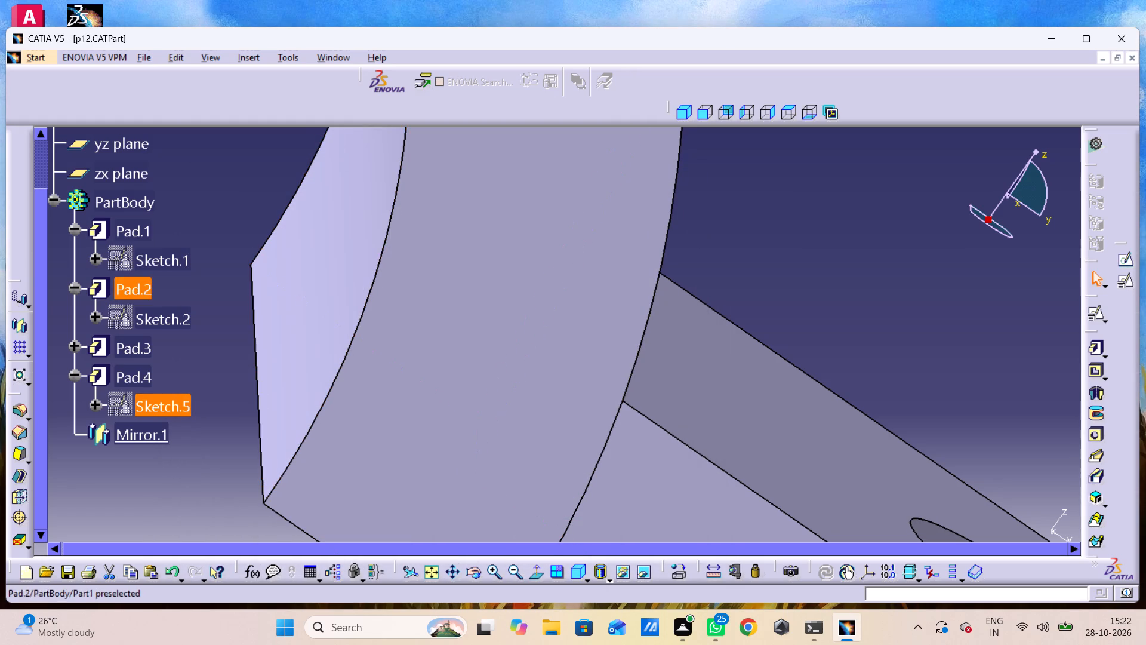
Examine the lug's contact edge with the half-ring in the refined display, close up and from outside the arch.
middle_drag(426, 235, 483, 420)
right_click(426, 235)
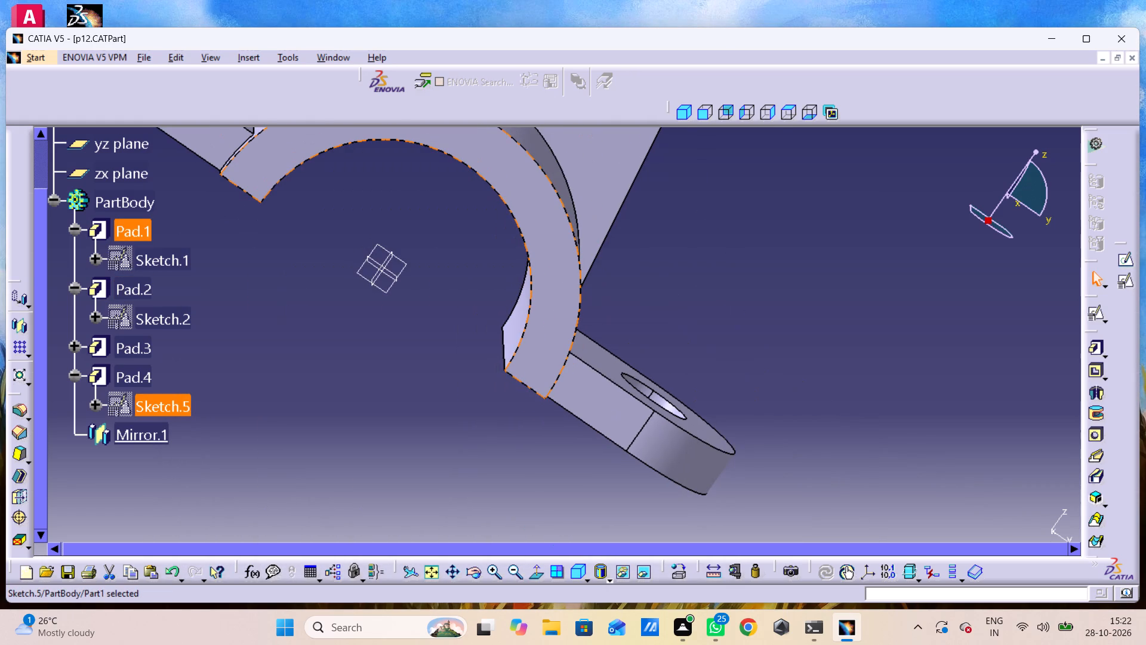
middle_drag(503, 290, 486, 260)
right_drag(513, 290, 486, 260)
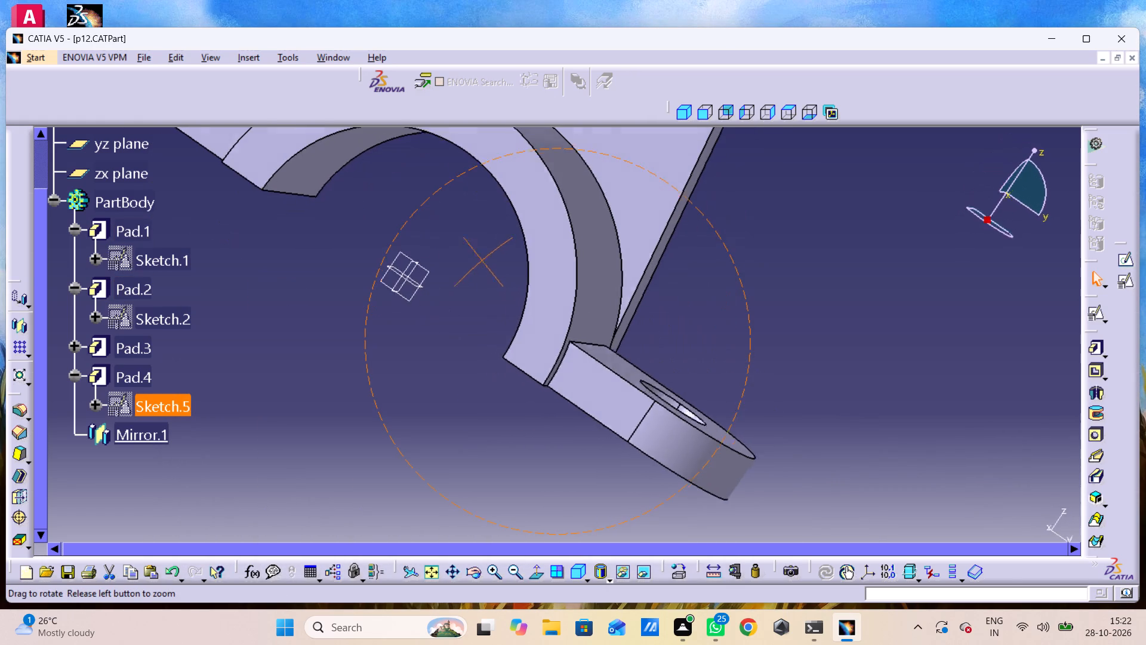
right_drag(486, 260, 490, 260)
middle_drag(486, 260, 490, 260)
middle_drag(631, 407, 631, 295)
right_click(631, 407)
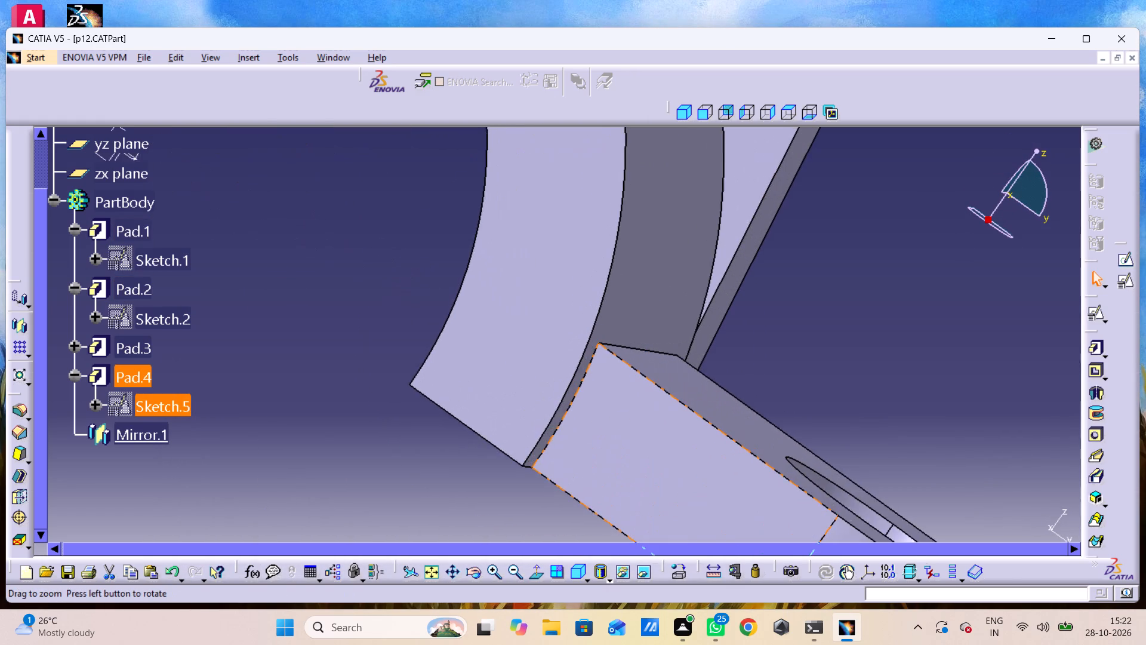
middle_drag(631, 295, 637, 245)
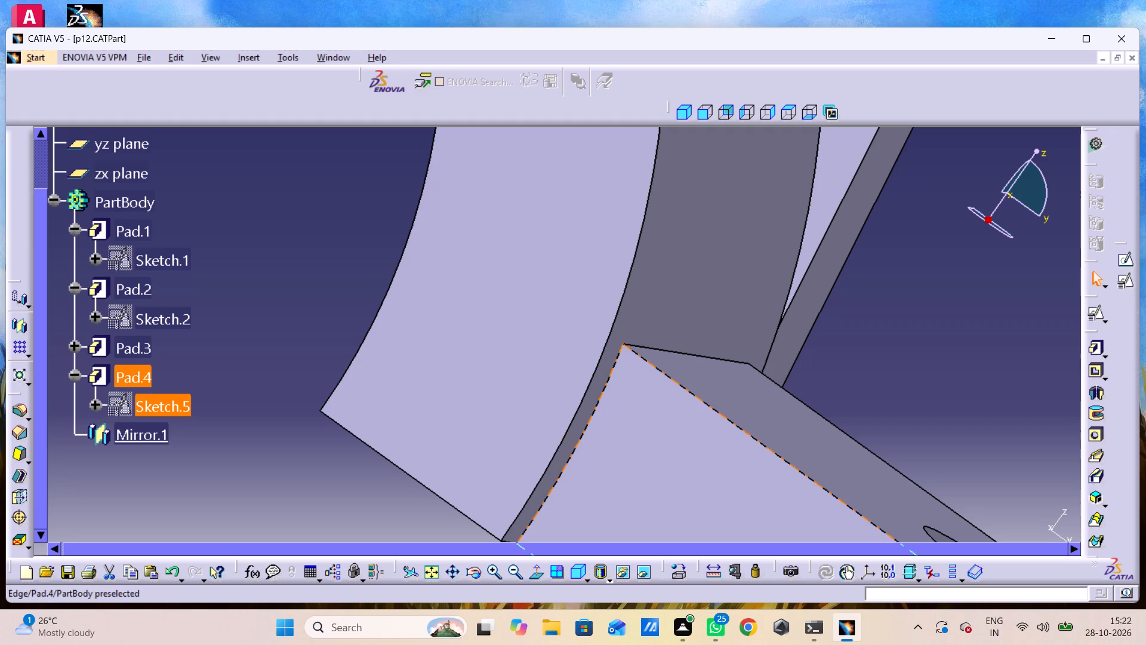
click(562, 474)
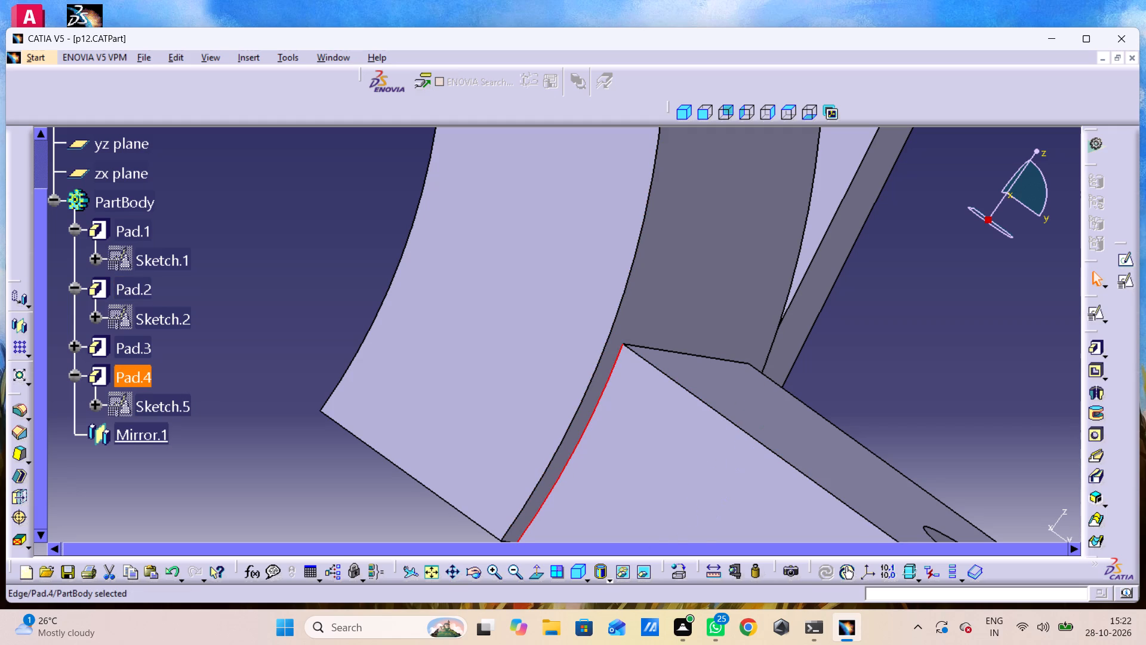
ctrl+middle_drag(844, 406, 632, 450)
ctrl+right_drag(844, 406, 632, 336)
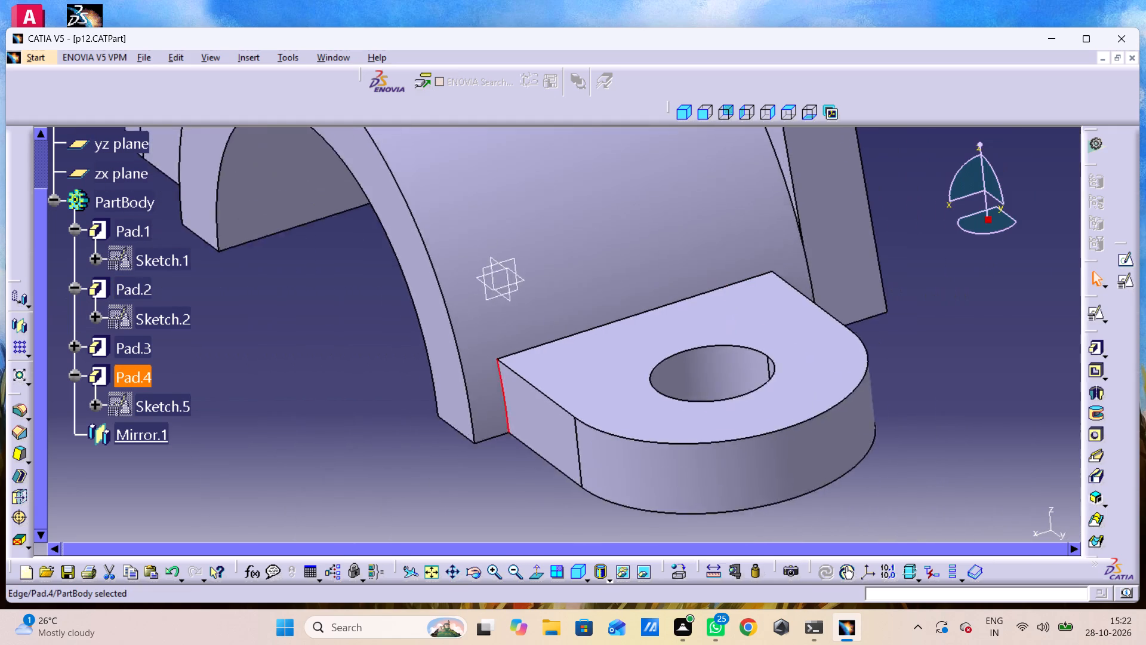
ctrl+middle_drag(632, 450, 626, 481)
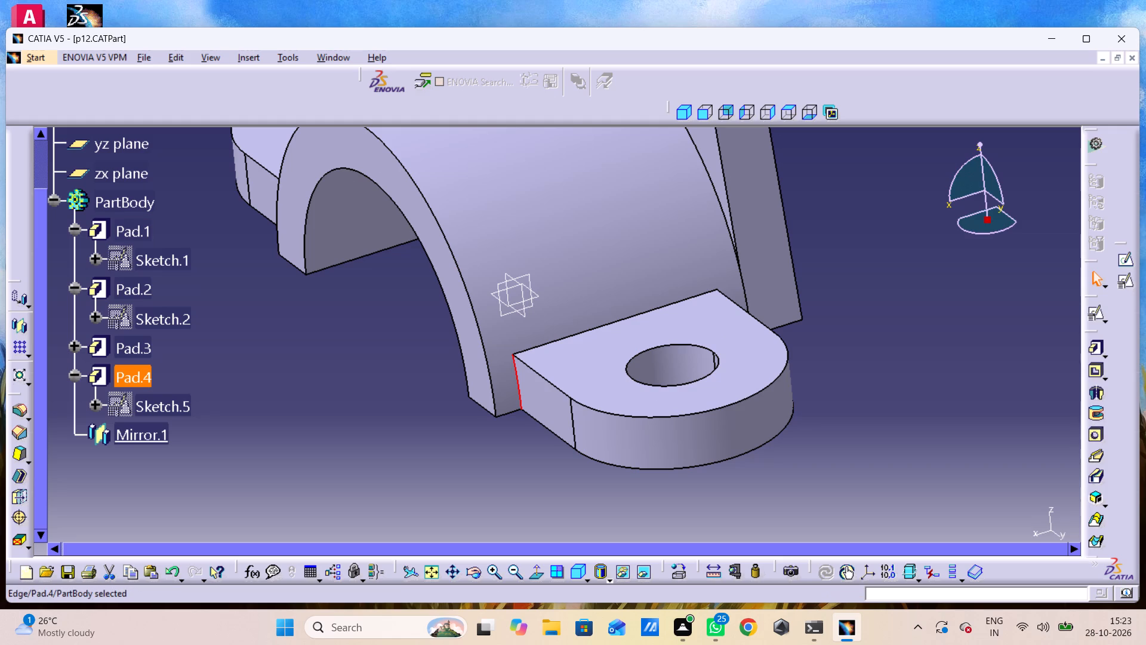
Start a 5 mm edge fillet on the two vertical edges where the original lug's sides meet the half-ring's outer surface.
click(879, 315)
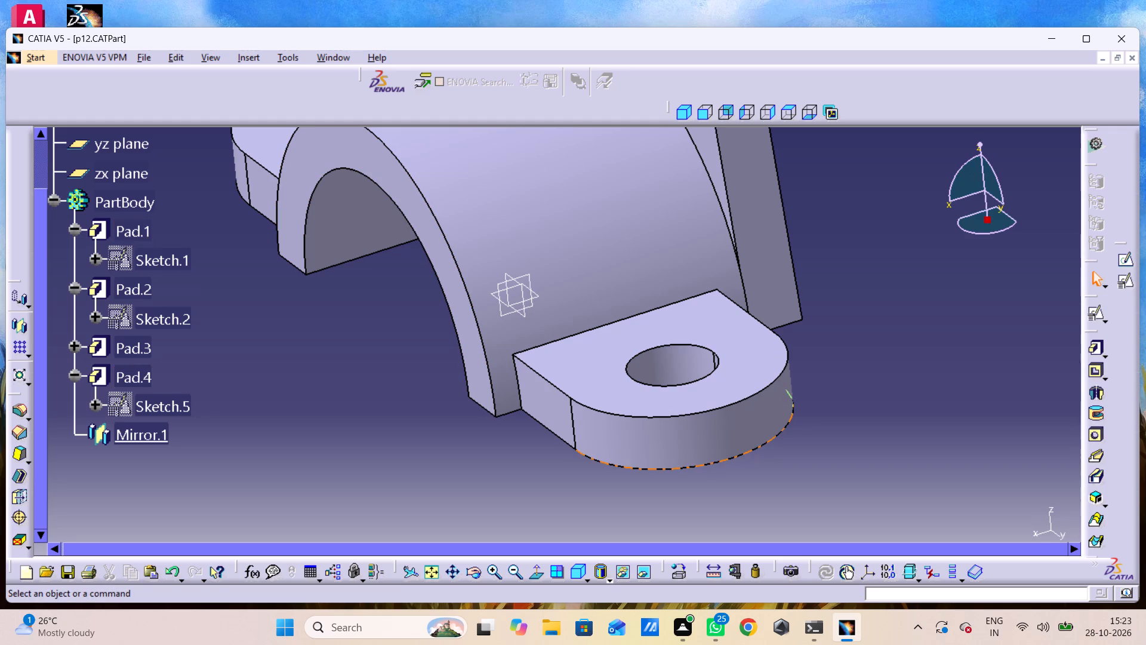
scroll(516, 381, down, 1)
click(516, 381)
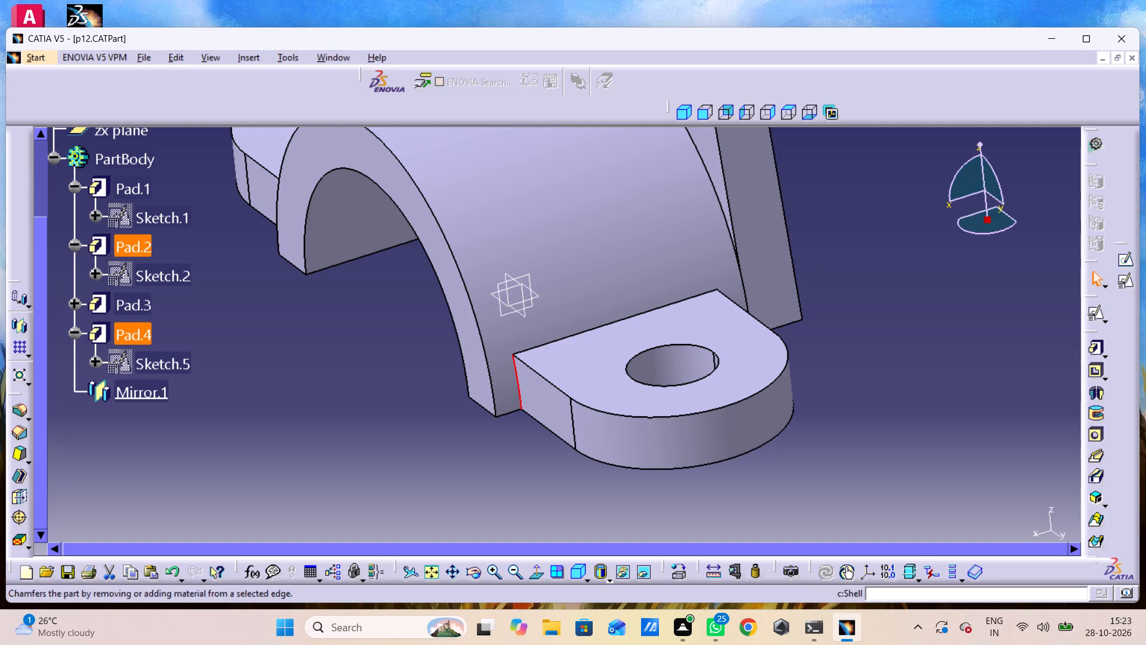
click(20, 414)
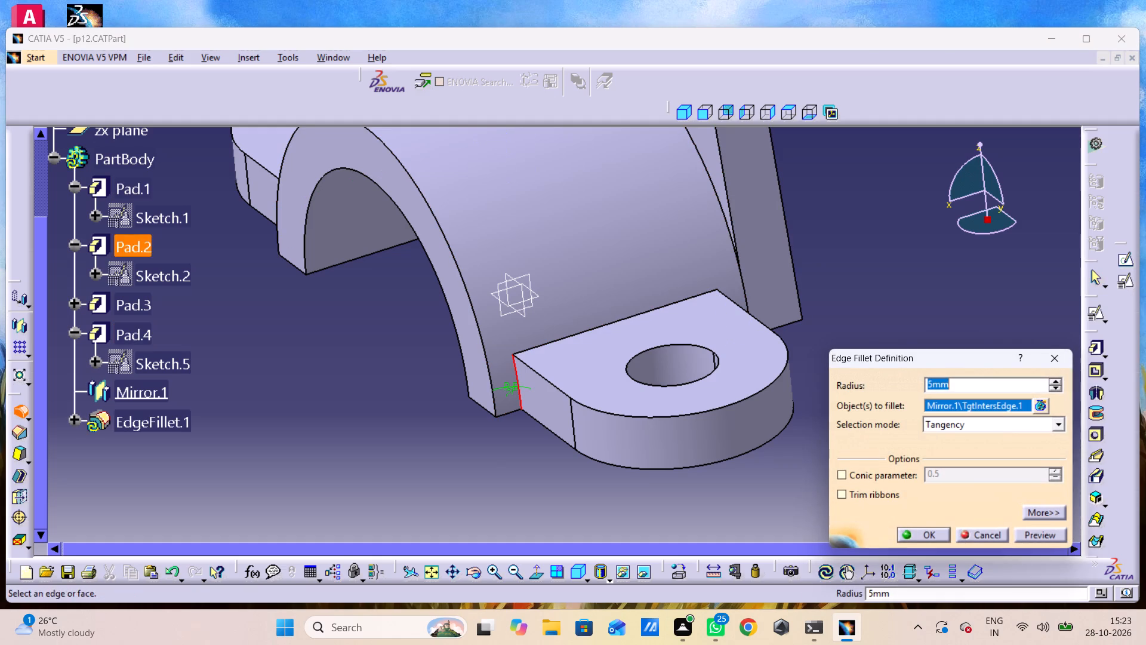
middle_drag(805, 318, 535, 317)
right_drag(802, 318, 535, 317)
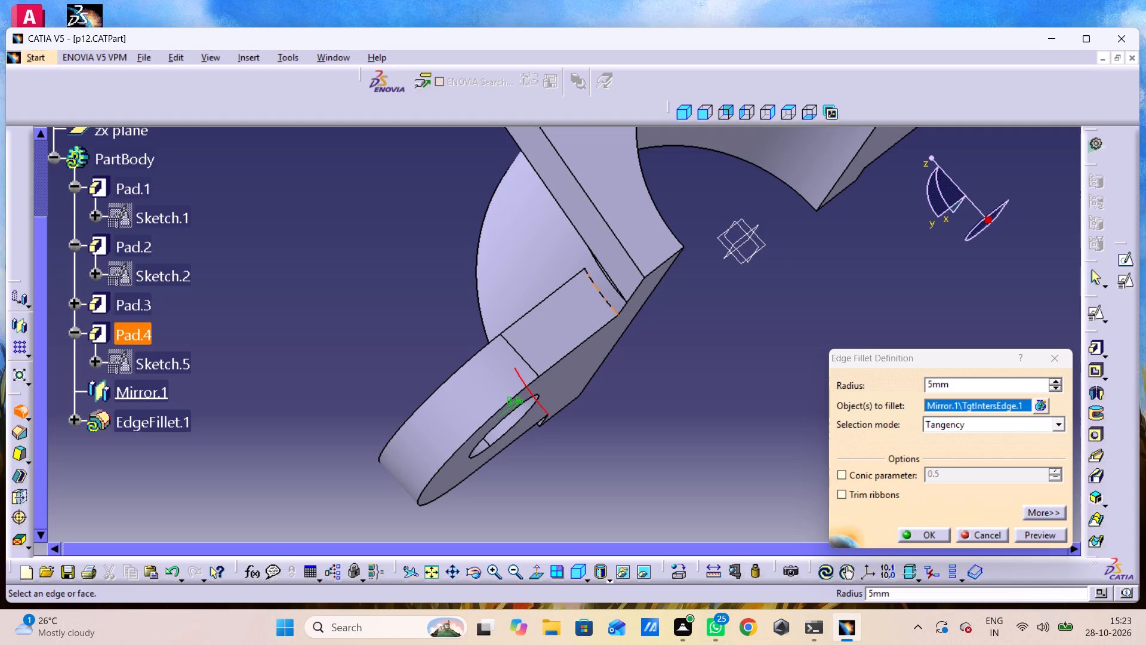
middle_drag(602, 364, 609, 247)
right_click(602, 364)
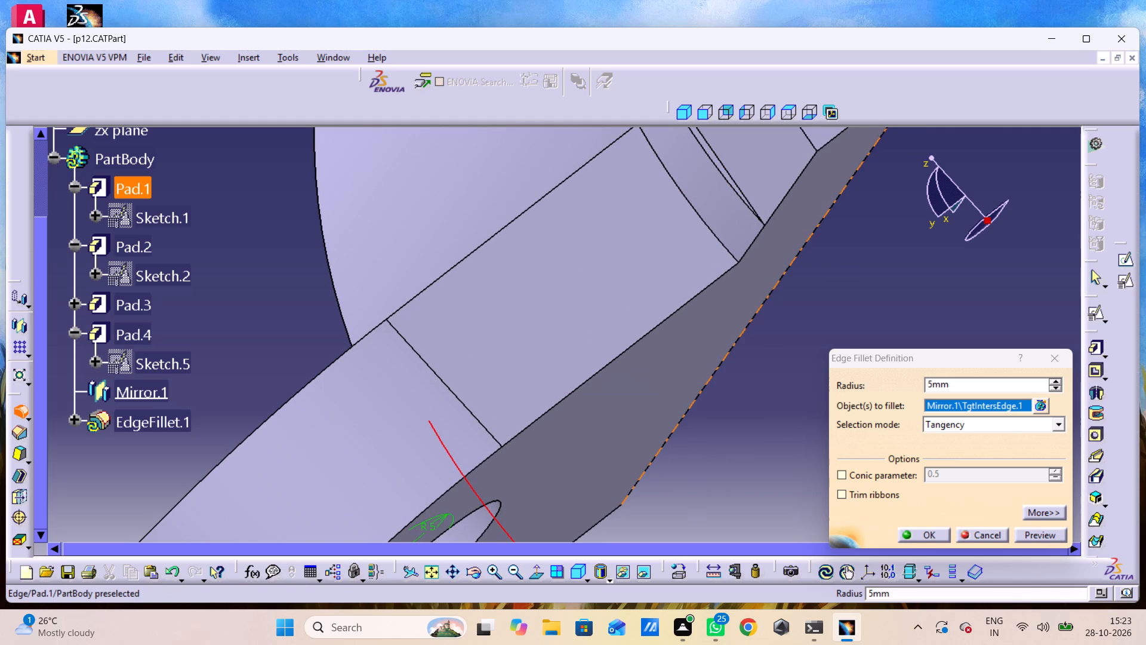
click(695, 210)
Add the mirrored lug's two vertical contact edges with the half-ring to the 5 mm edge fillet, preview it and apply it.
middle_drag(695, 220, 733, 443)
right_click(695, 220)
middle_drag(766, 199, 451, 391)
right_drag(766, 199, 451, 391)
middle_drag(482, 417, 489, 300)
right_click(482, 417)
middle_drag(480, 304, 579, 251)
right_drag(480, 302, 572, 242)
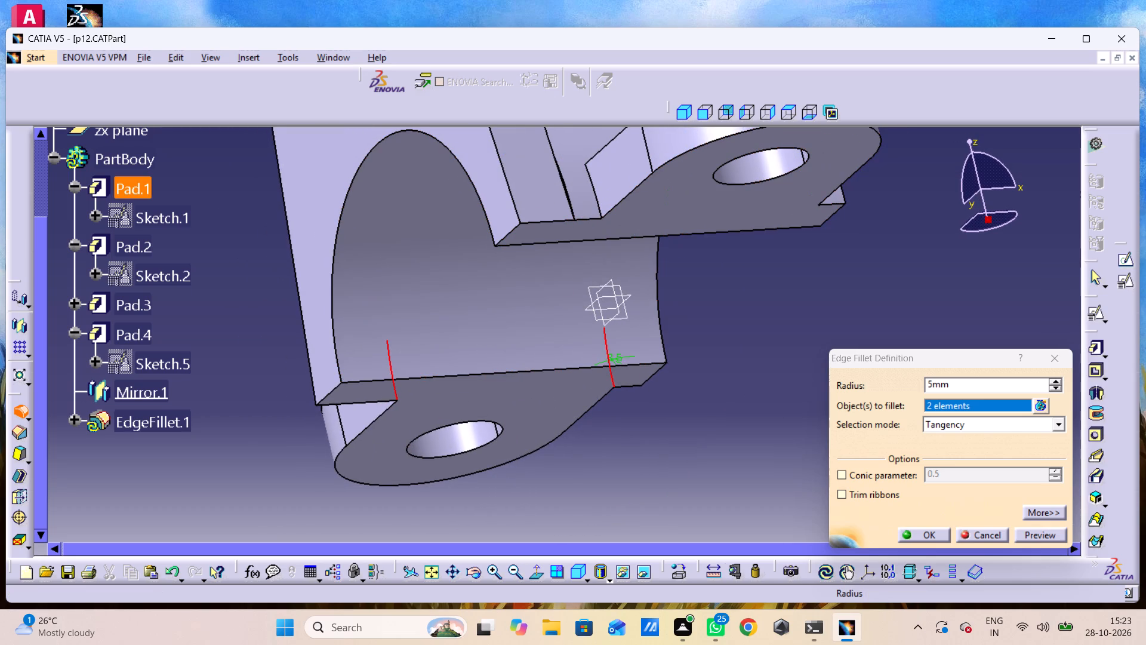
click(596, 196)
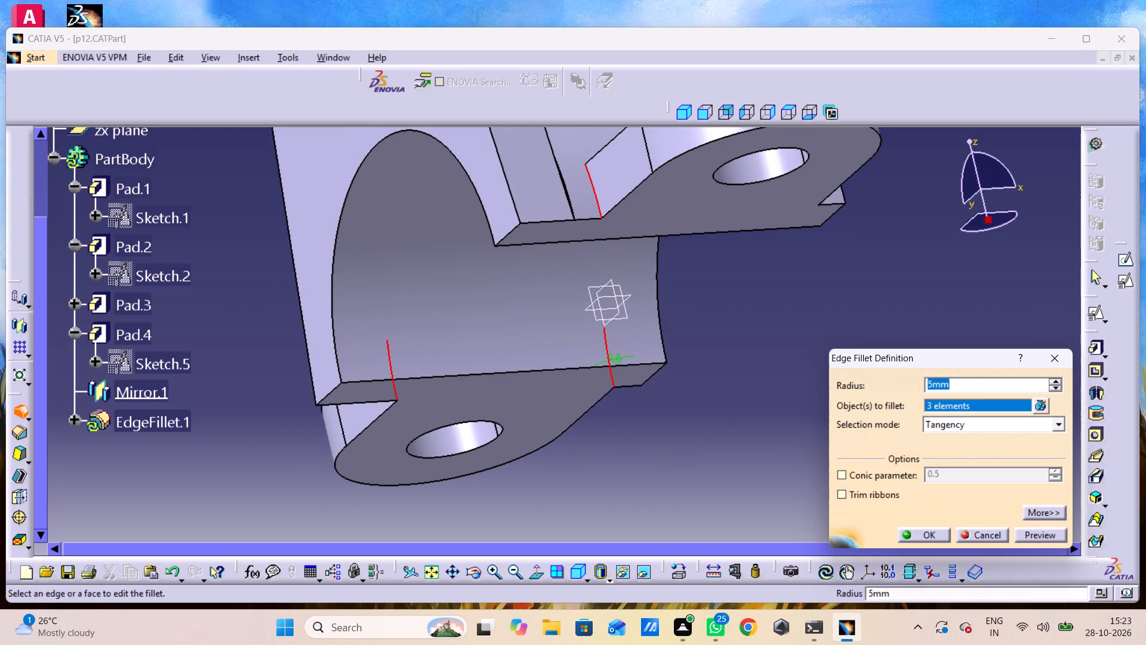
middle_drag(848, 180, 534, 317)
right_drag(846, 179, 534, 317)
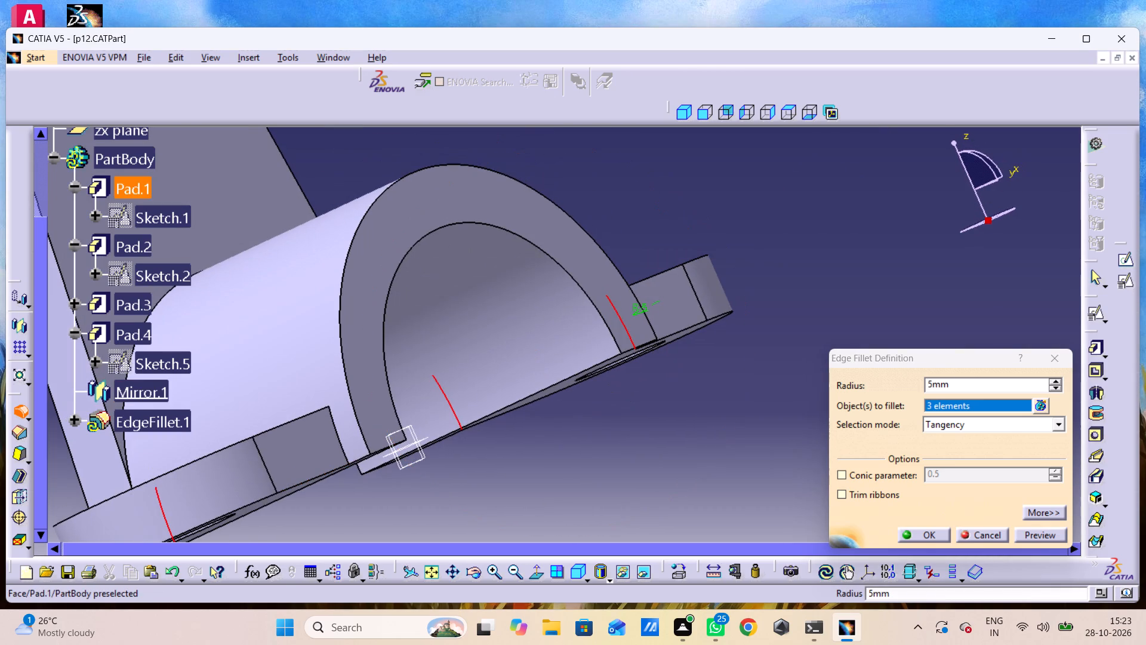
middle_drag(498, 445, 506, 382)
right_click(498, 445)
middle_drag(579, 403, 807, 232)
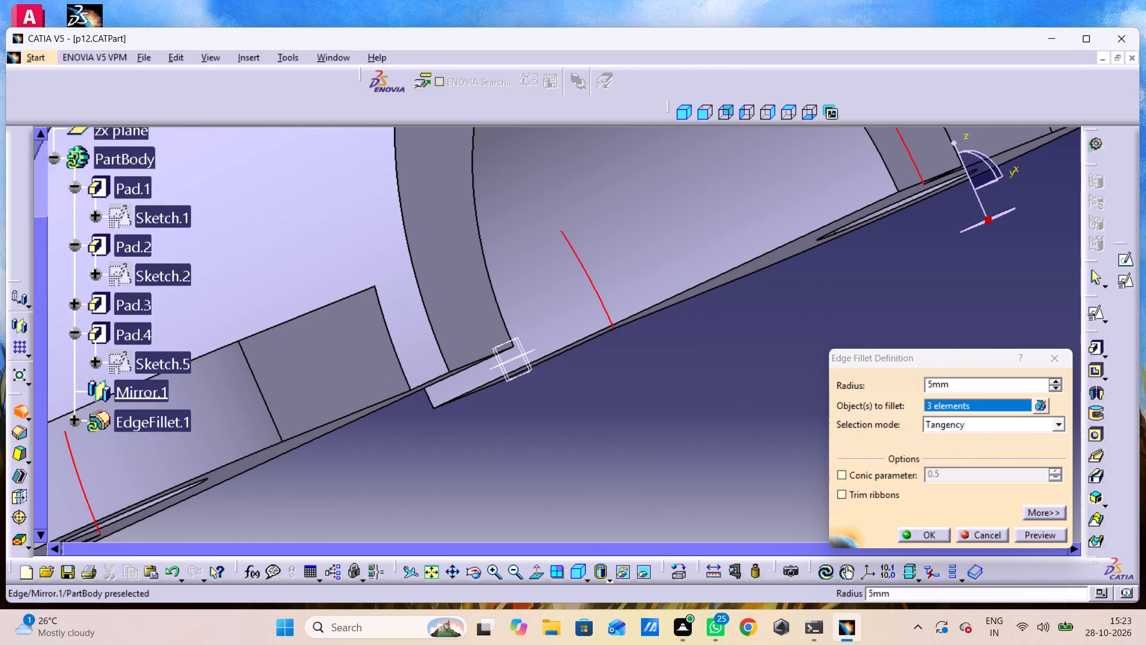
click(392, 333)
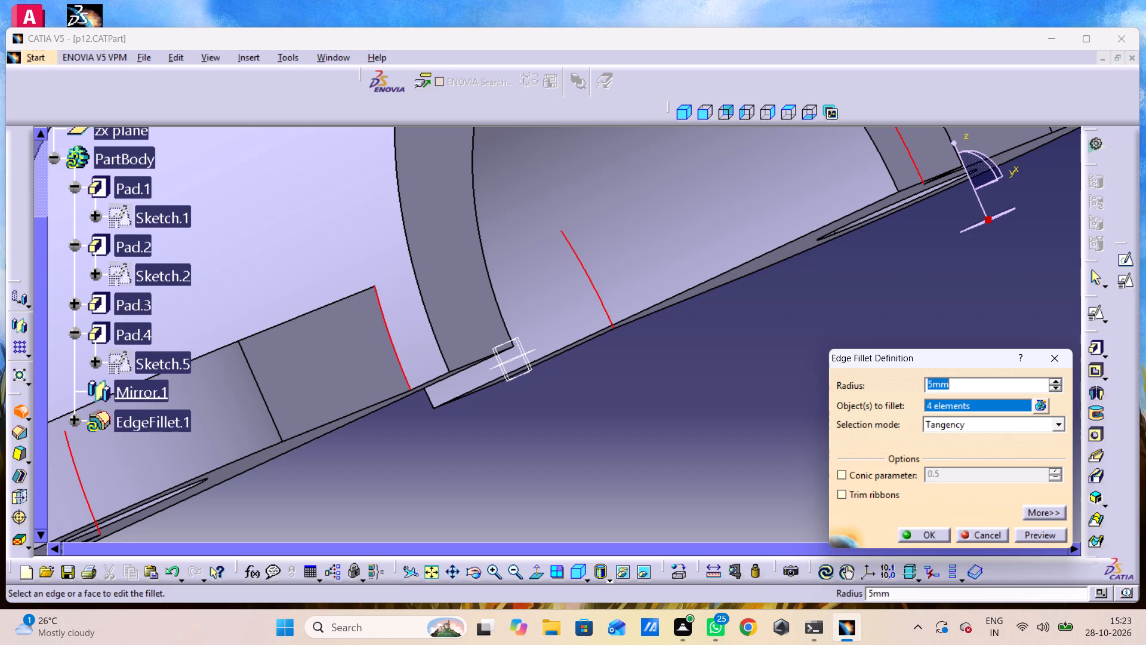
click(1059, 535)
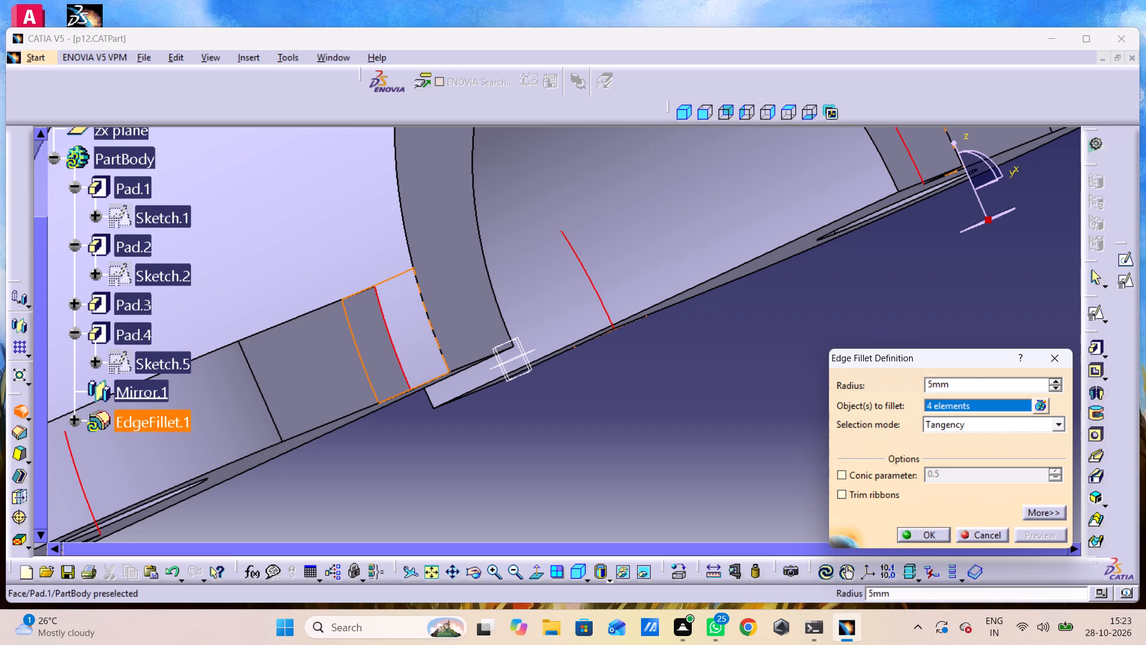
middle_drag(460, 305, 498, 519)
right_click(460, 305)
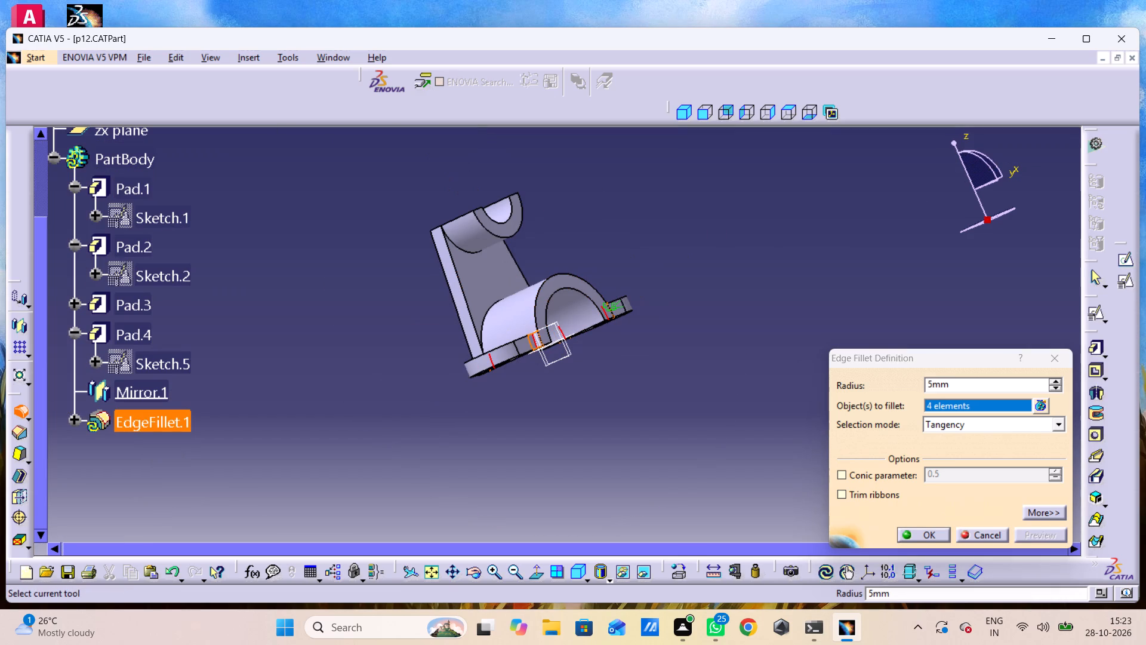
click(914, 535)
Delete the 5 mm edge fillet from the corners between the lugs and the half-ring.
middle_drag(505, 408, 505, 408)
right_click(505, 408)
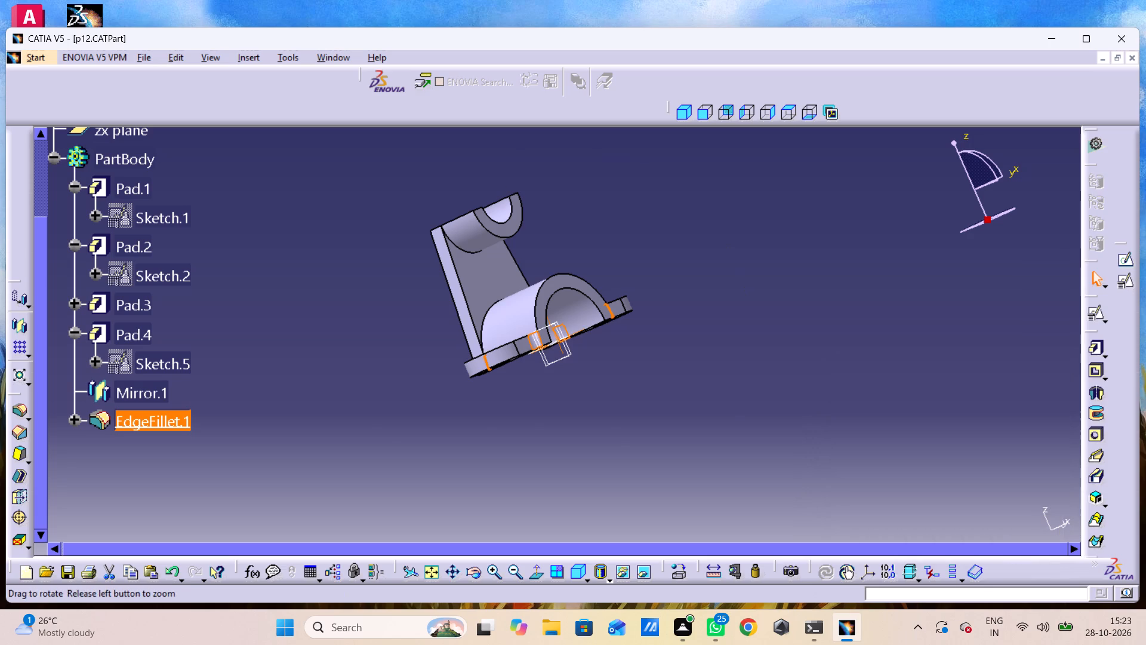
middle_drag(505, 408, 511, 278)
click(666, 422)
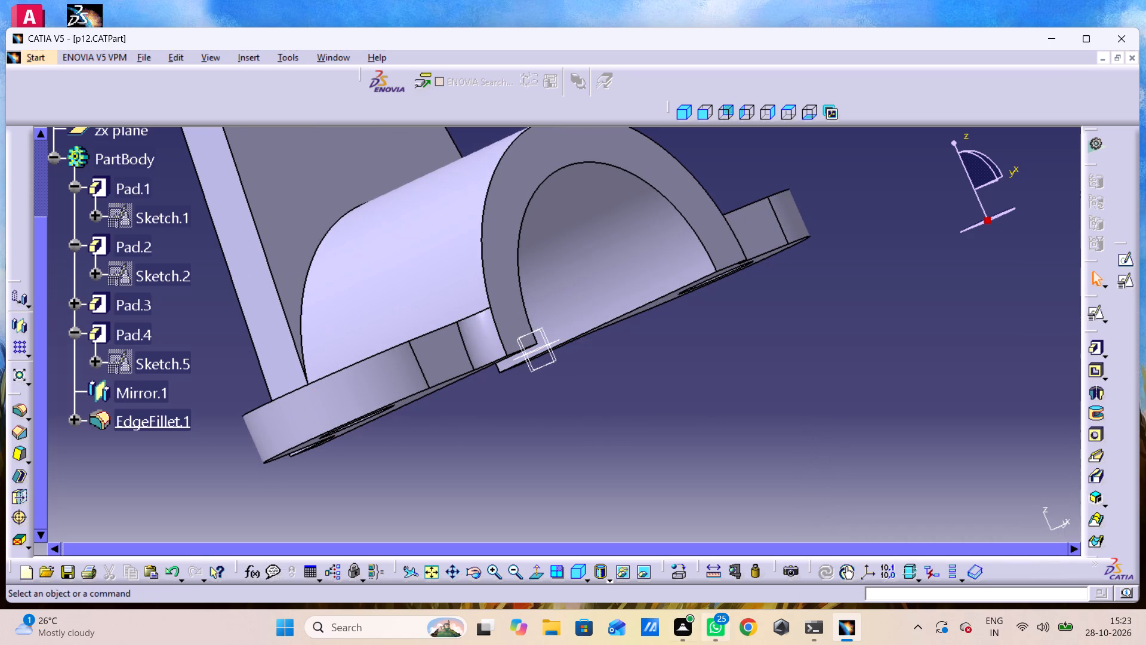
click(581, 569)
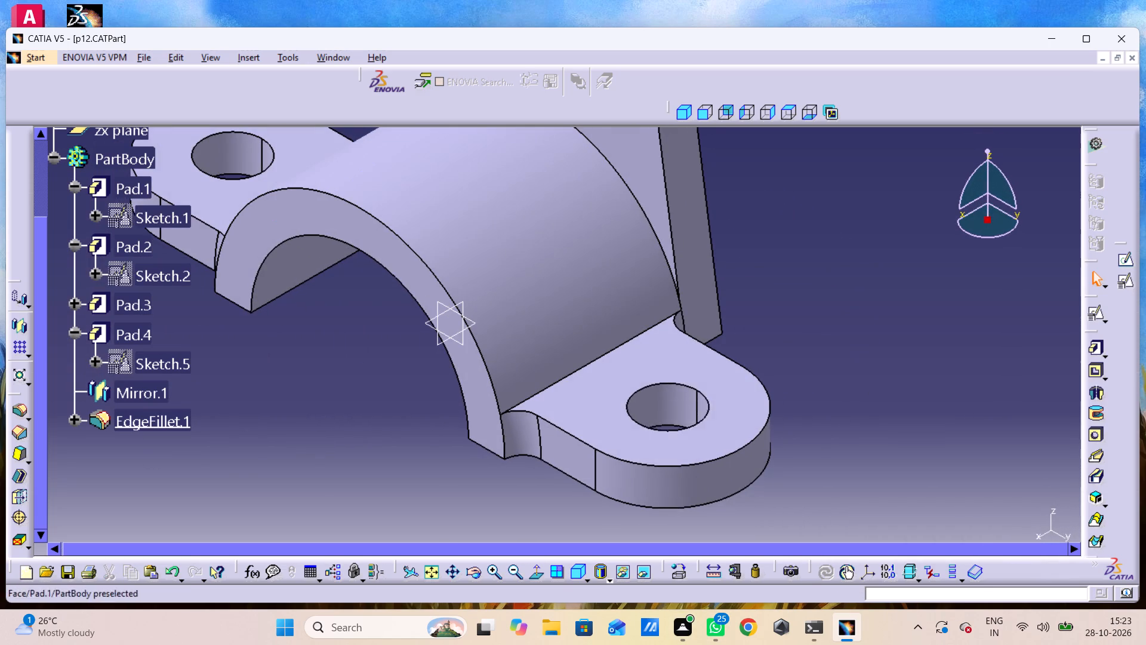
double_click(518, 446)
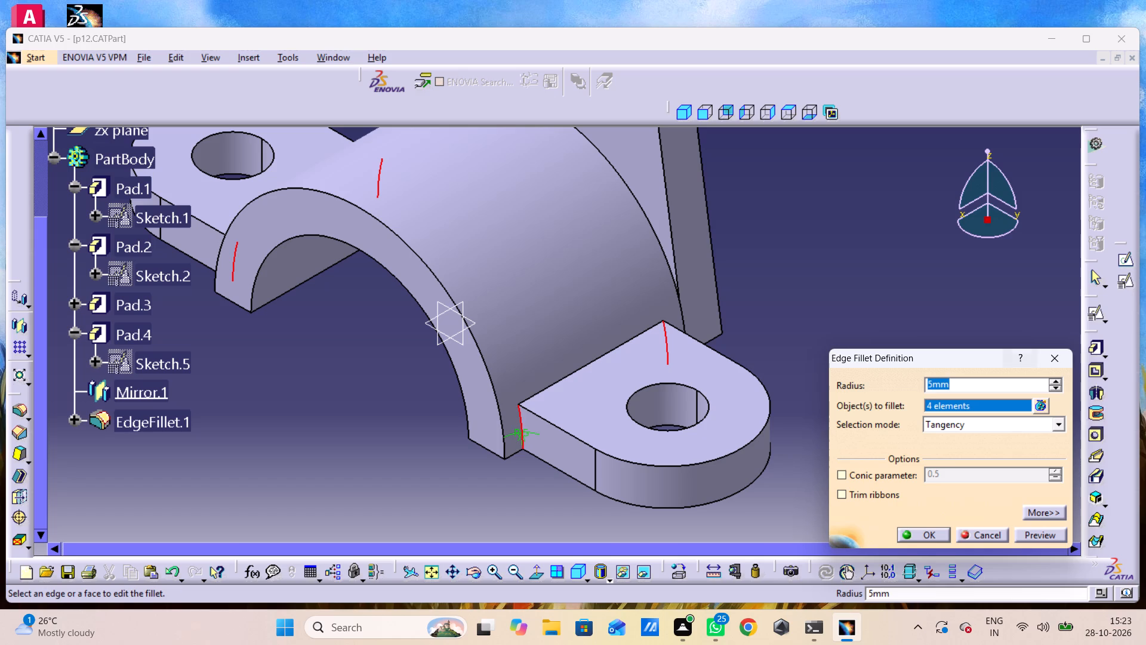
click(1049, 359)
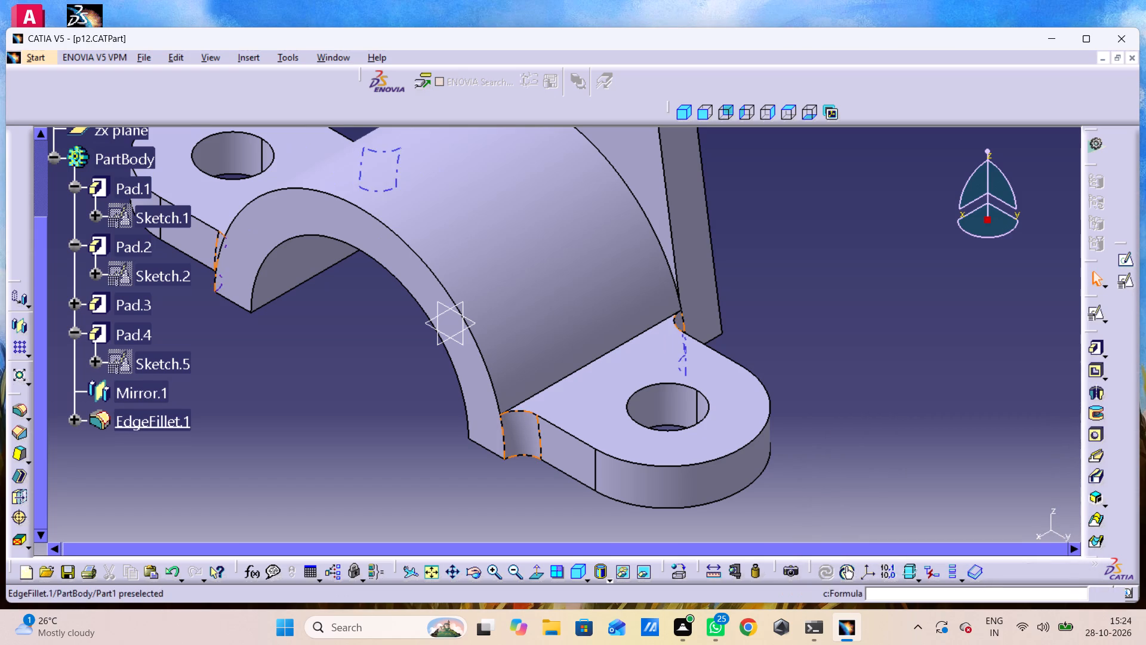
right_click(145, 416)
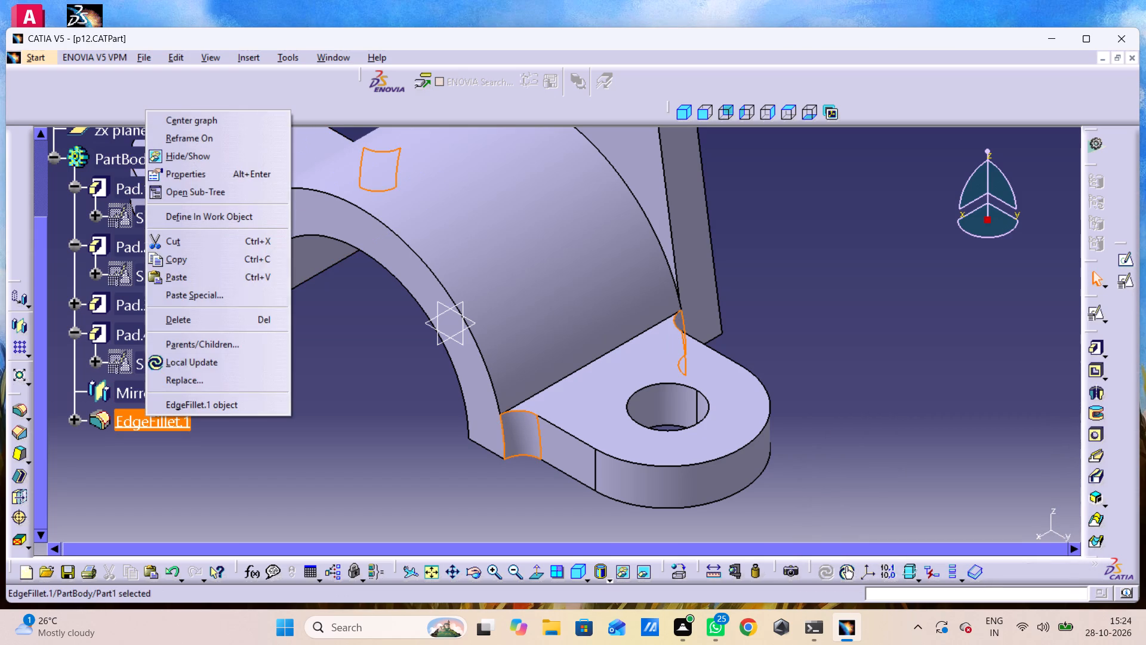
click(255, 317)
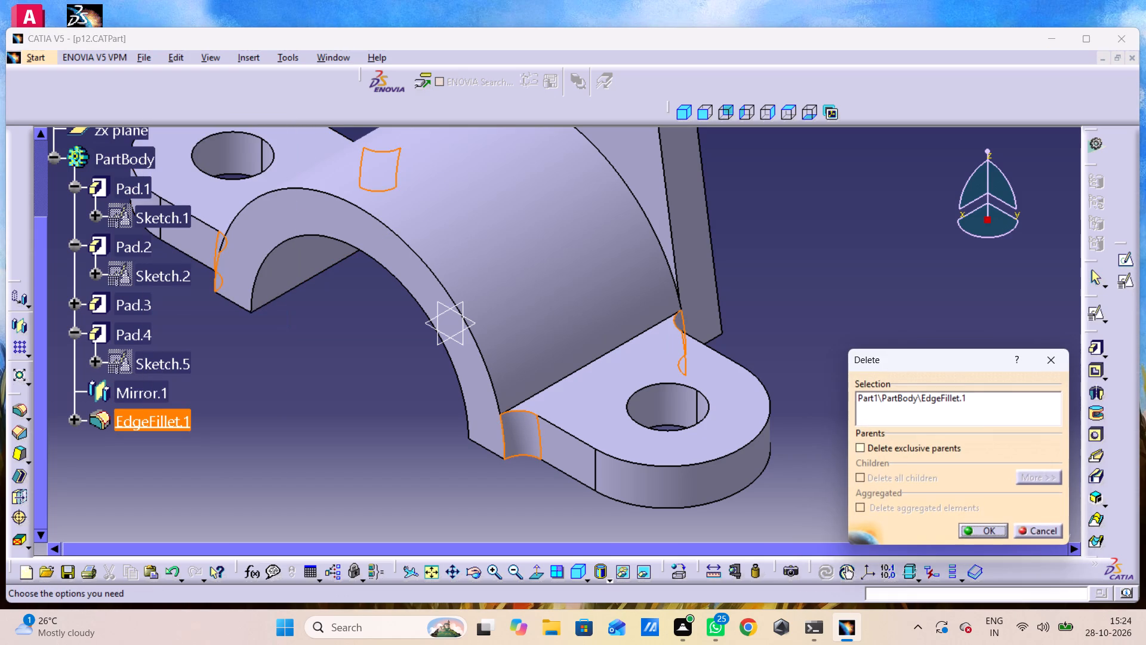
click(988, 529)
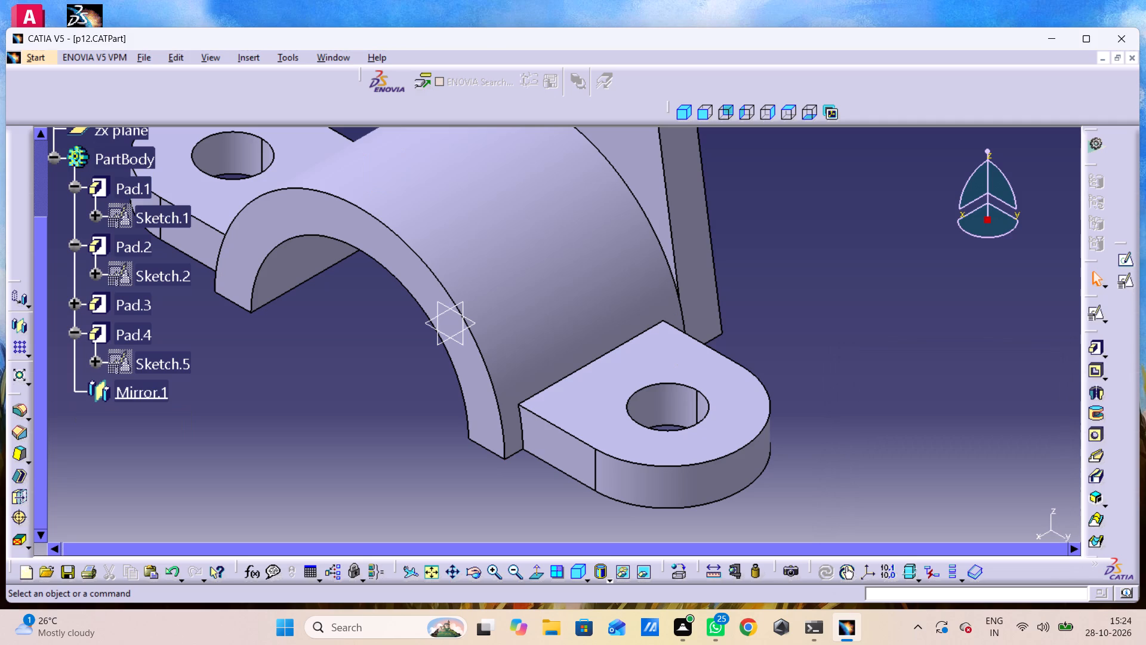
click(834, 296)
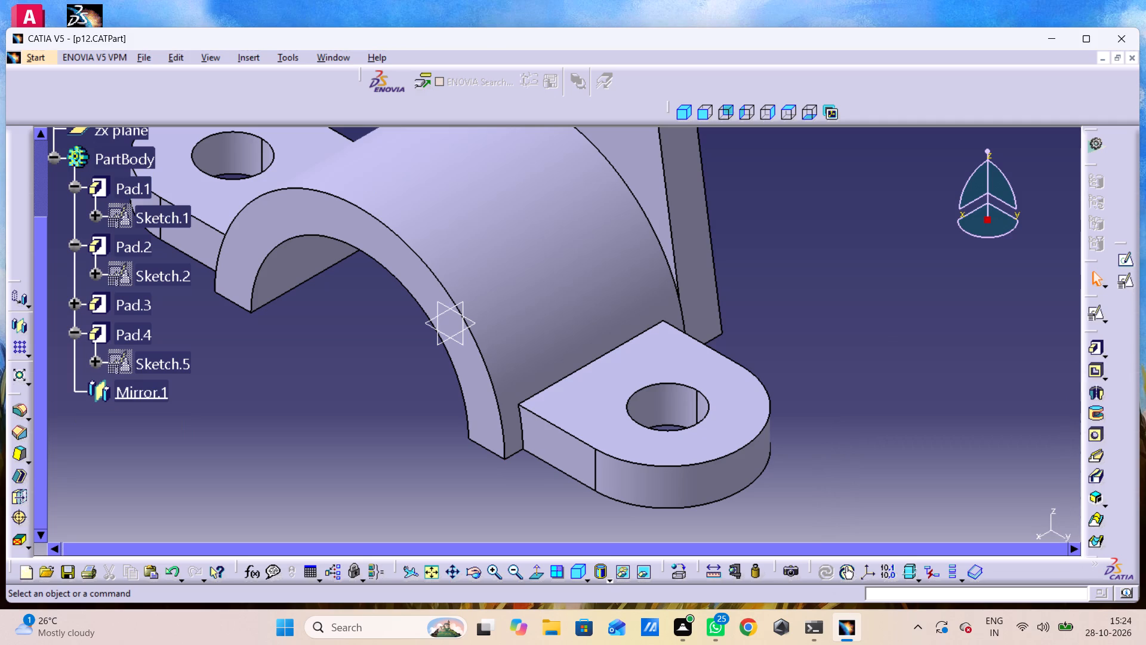
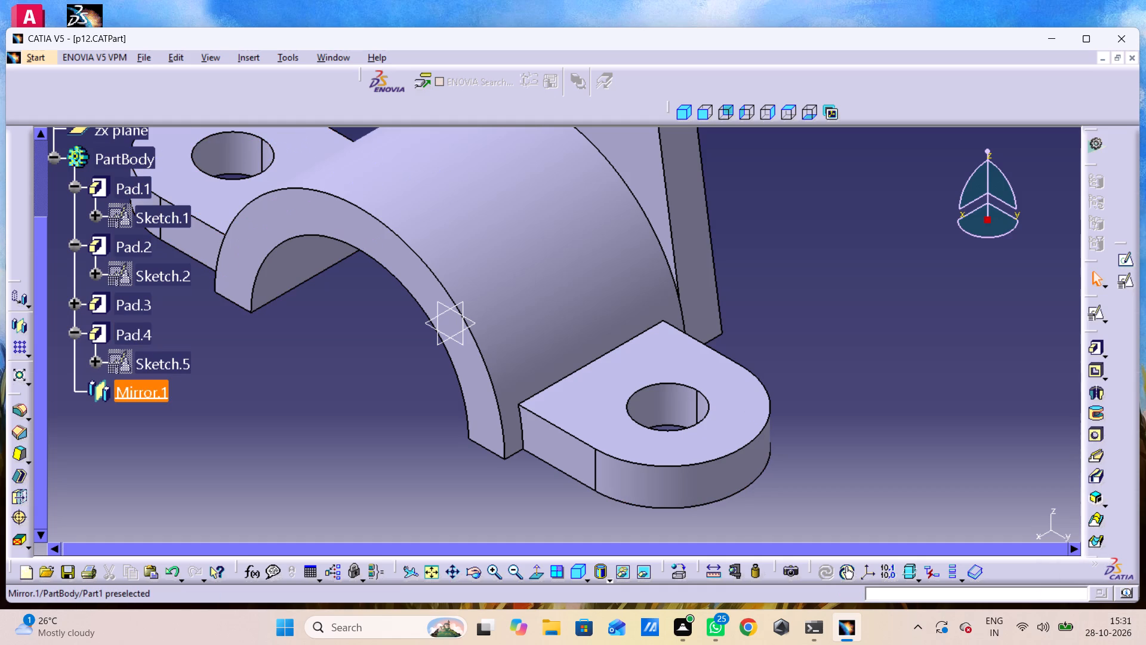
Apply a 5 mm edge fillet to both vertical edges where the original lug's sides meet the half-ring's outer surface.
click(19, 408)
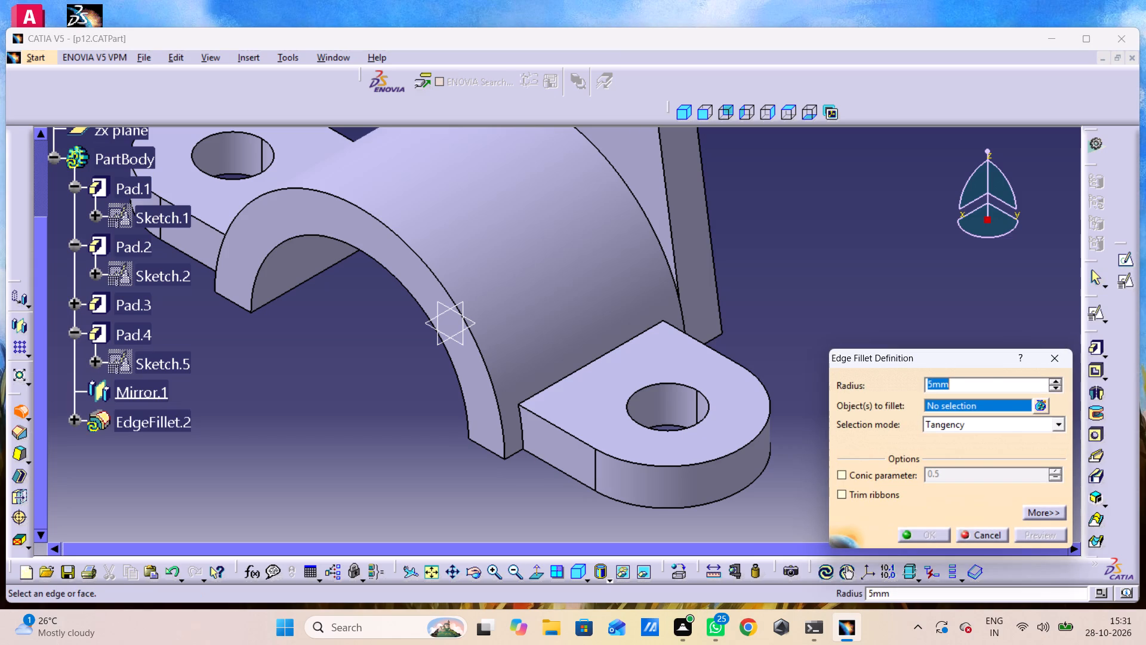
click(523, 419)
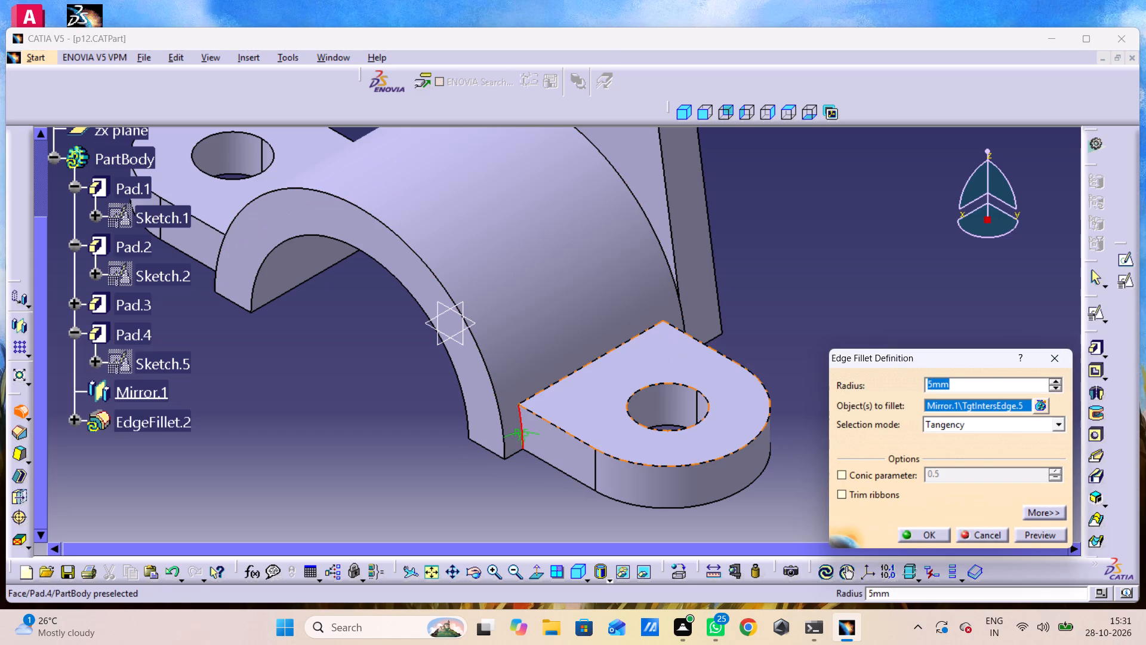
middle_drag(831, 372, 812, 373)
ctrl+right_drag(831, 372, 821, 376)
middle_drag(792, 311, 784, 311)
ctrl+right_drag(793, 311, 784, 311)
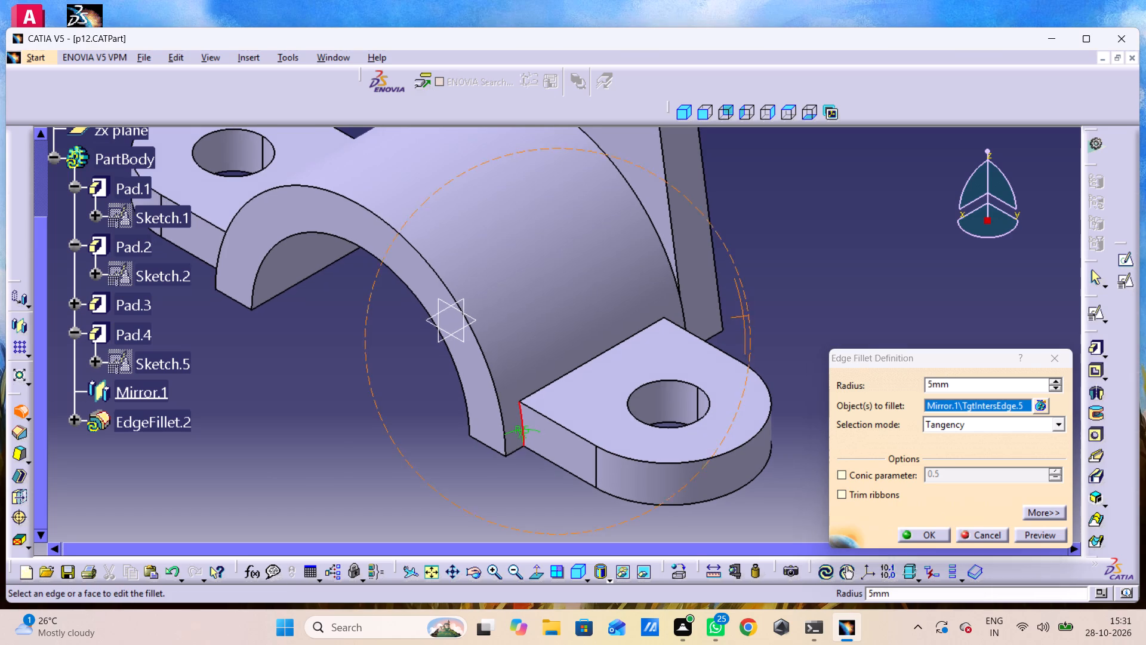
ctrl+right_drag(784, 311, 731, 313)
middle_drag(784, 311, 632, 328)
middle_drag(717, 330, 723, 330)
right_drag(723, 330, 642, 343)
middle_drag(723, 330, 602, 351)
middle_drag(614, 346, 611, 307)
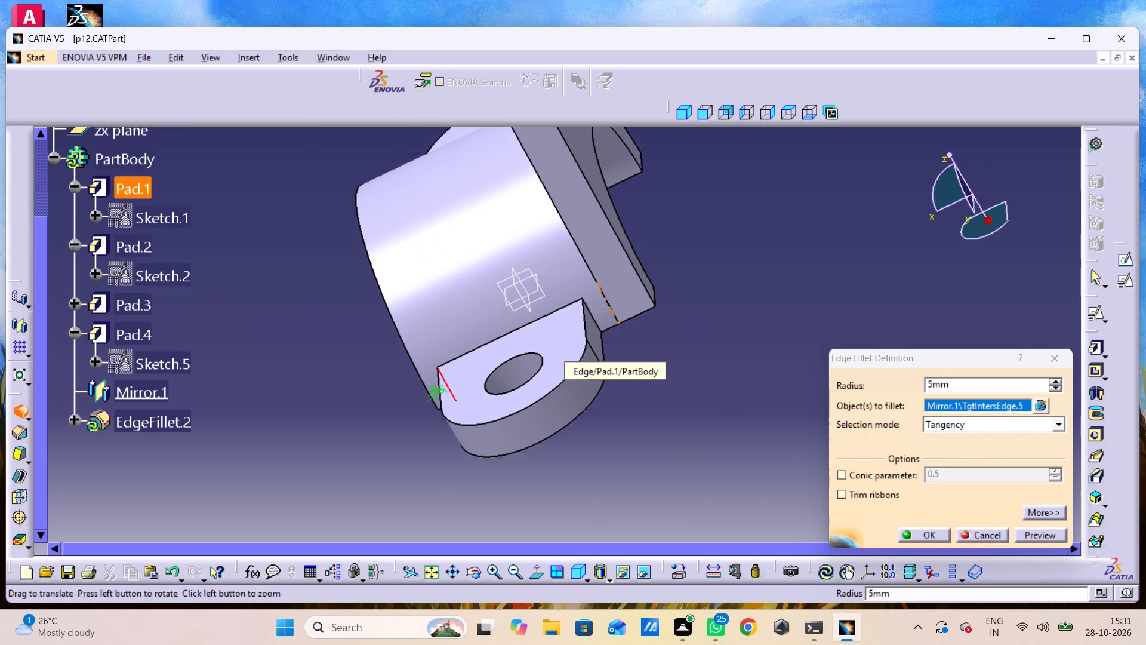
middle_drag(611, 307, 587, 314)
right_drag(605, 268, 594, 207)
right_drag(594, 279, 587, 314)
middle_drag(641, 386, 604, 509)
middle_drag(604, 424, 603, 306)
right_drag(604, 424, 603, 343)
middle_drag(640, 369, 677, 163)
right_click(674, 229)
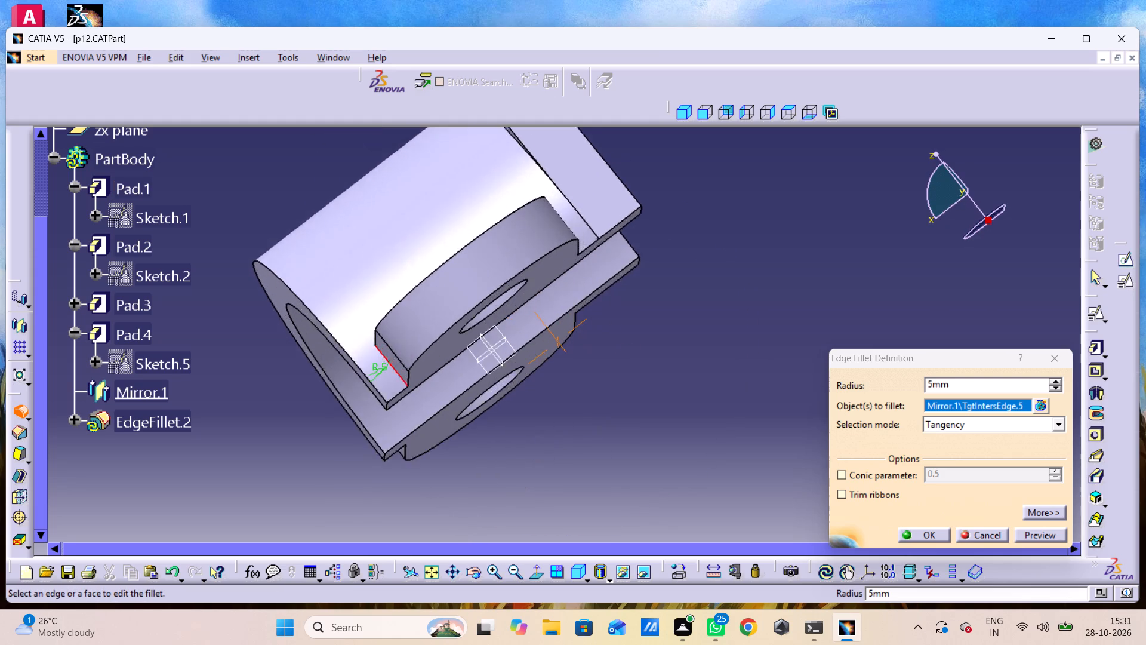
middle_drag(677, 163, 679, 131)
middle_drag(679, 222, 681, 277)
right_drag(681, 222, 681, 268)
right_drag(681, 281, 681, 299)
middle_drag(681, 277, 681, 308)
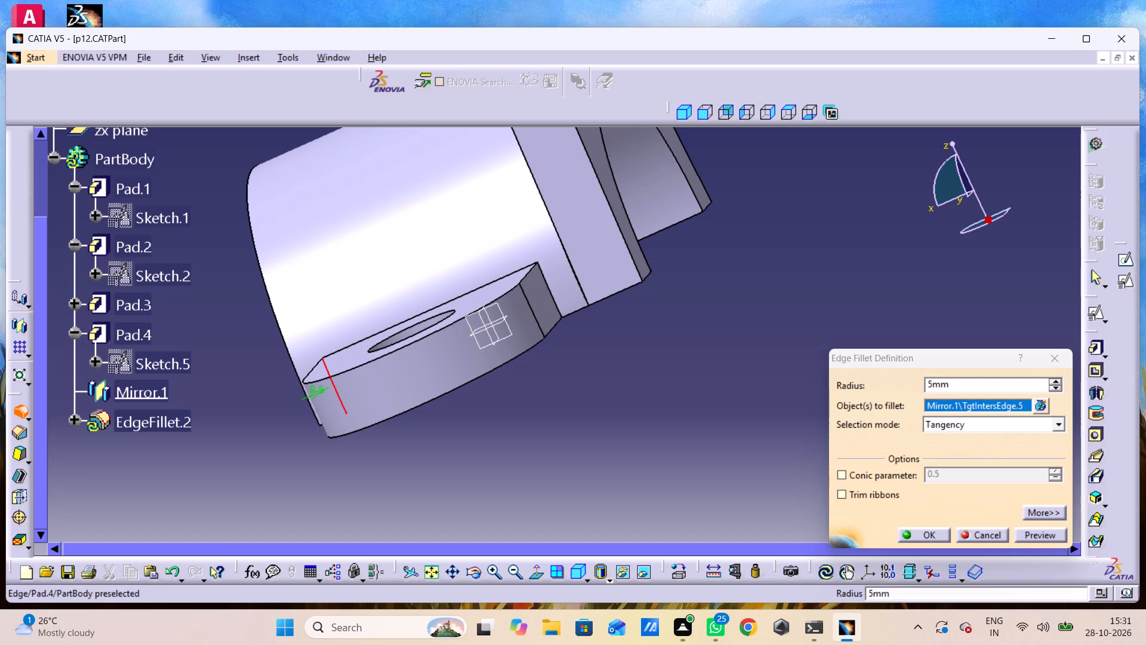
click(555, 302)
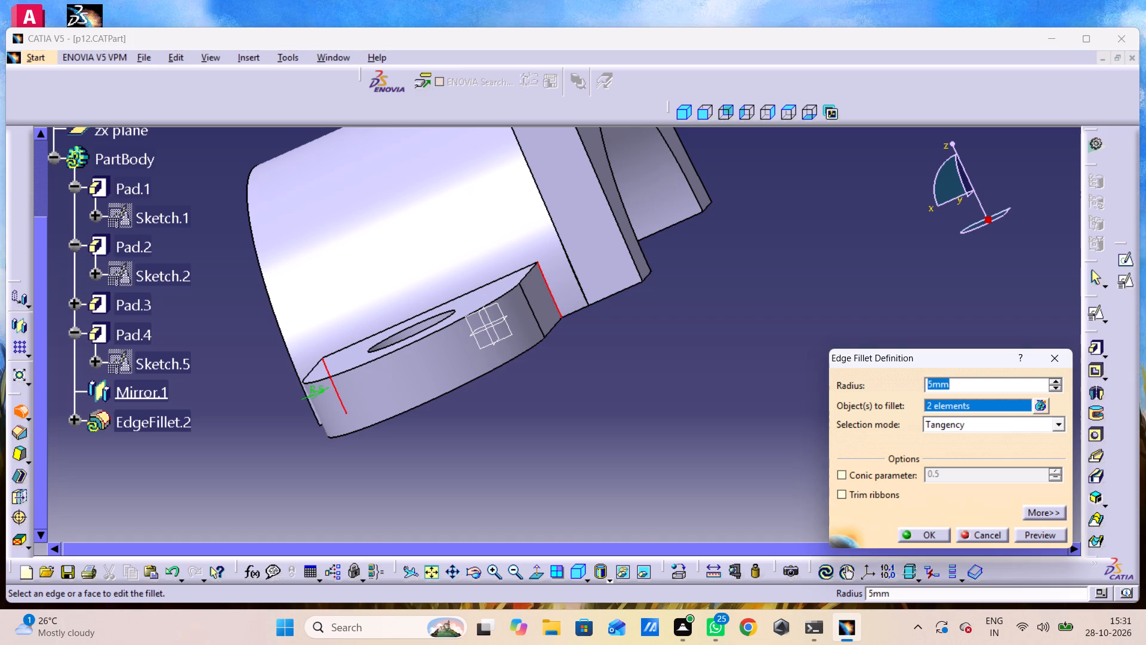
click(932, 532)
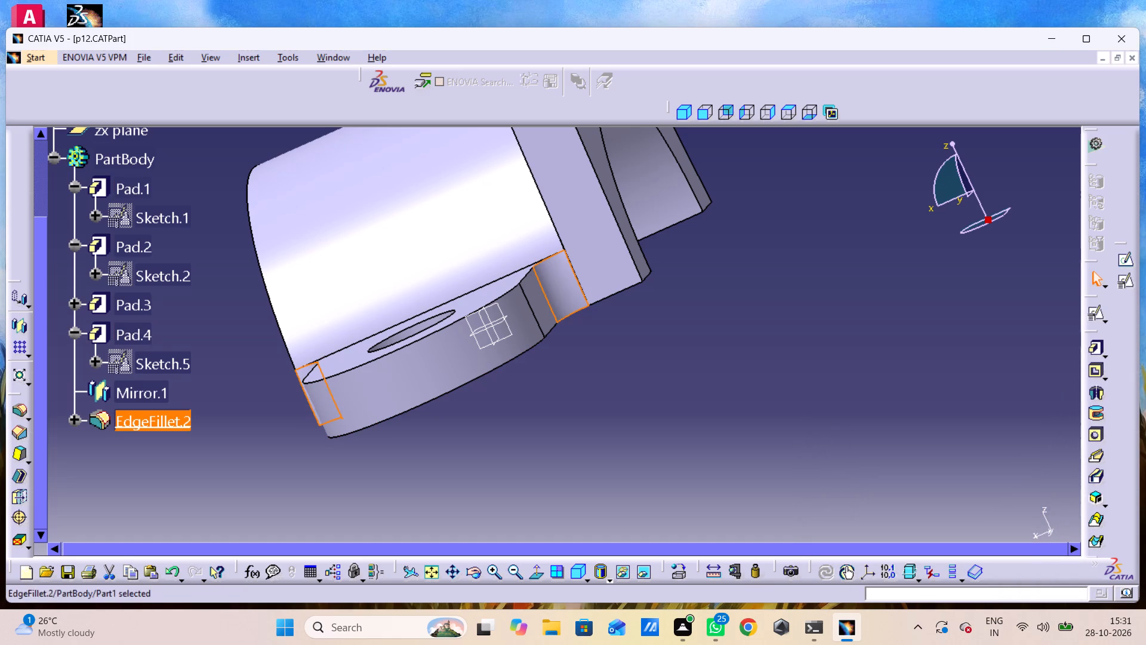
click(944, 465)
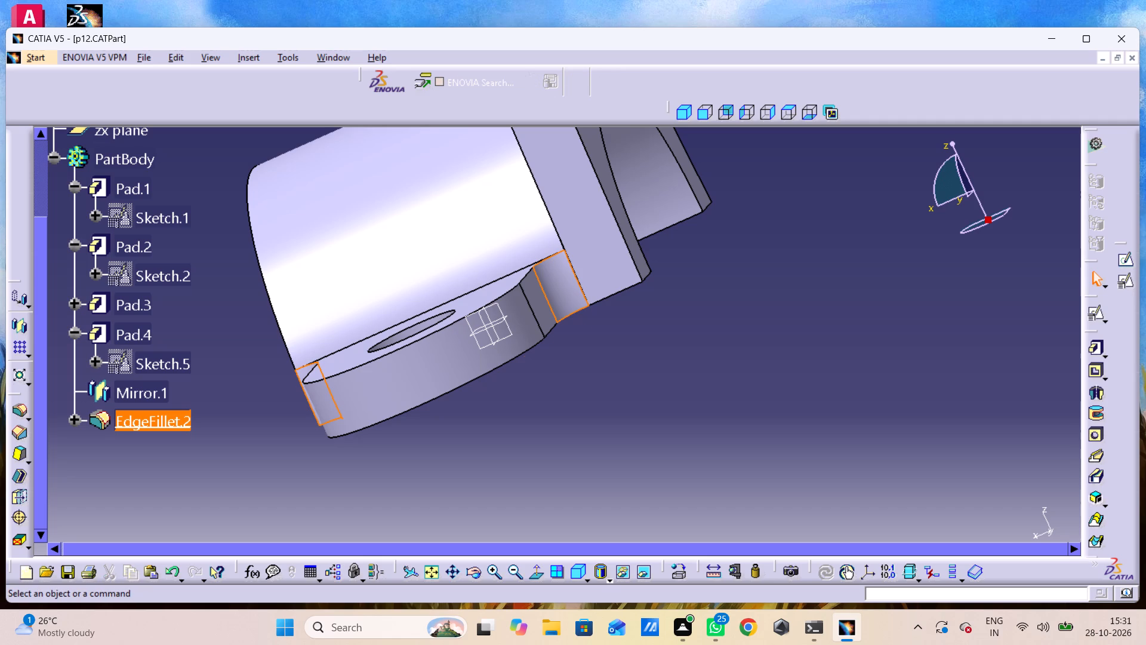
Apply a separate 5 mm edge fillet to the mirrored lug's vertical contact edge nearest the half-ring's open end, away from the notched plate.
ctrl+middle_drag(845, 470, 852, 472)
ctrl+right_drag(846, 470, 852, 472)
ctrl+middle_click(852, 472)
middle_drag(789, 322, 1064, 352)
right_drag(740, 353, 1003, 364)
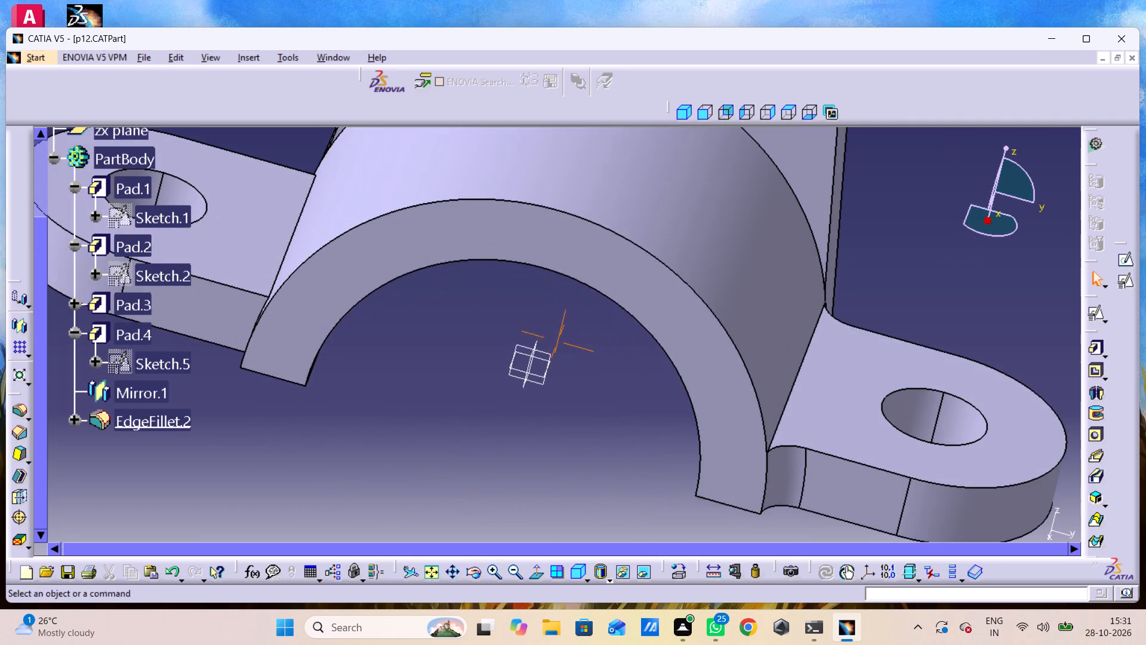
middle_drag(1064, 352, 1064, 352)
middle_drag(571, 355, 774, 348)
middle_drag(669, 351, 793, 377)
right_drag(685, 356, 788, 373)
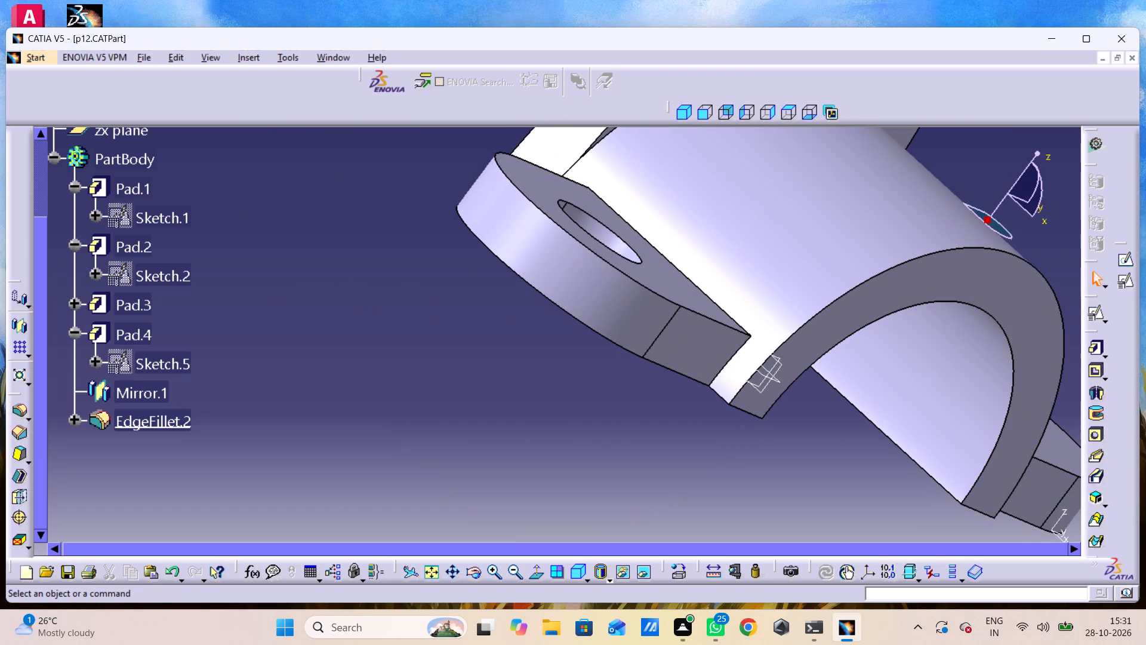
click(19, 407)
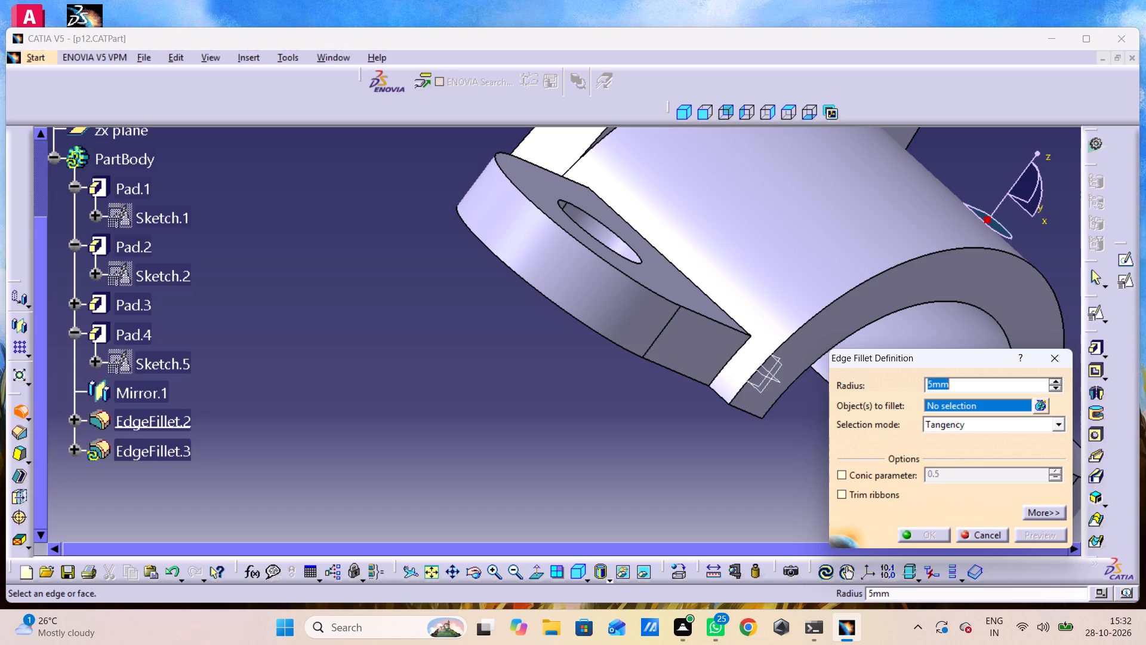
click(729, 360)
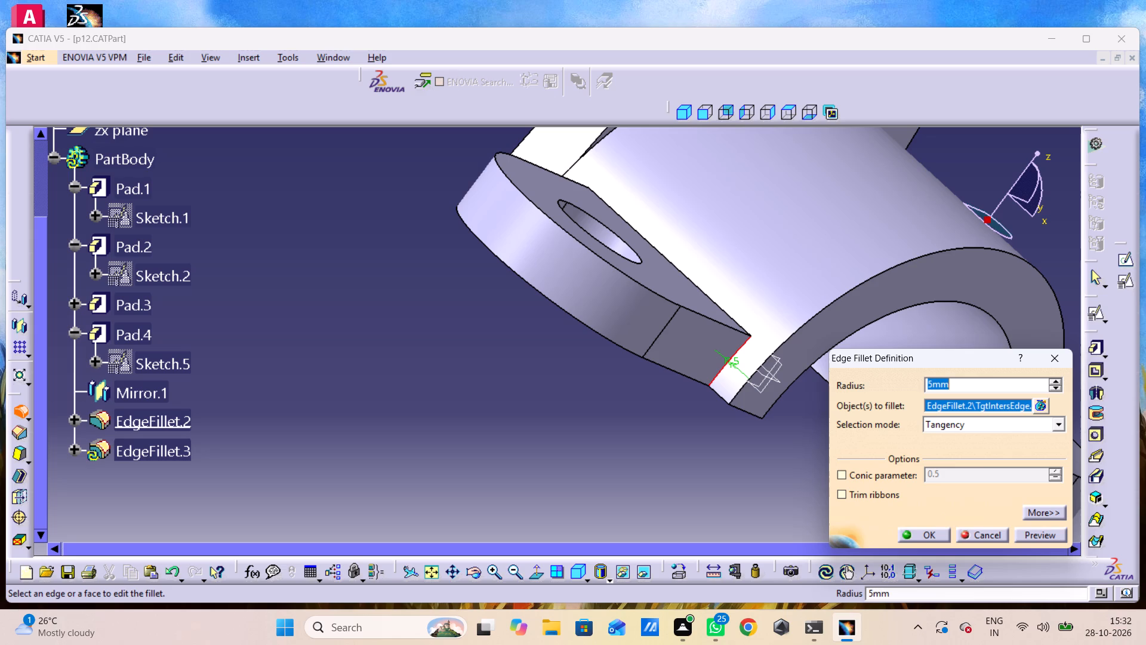
click(934, 532)
click(925, 456)
scroll(862, 468, down, 1)
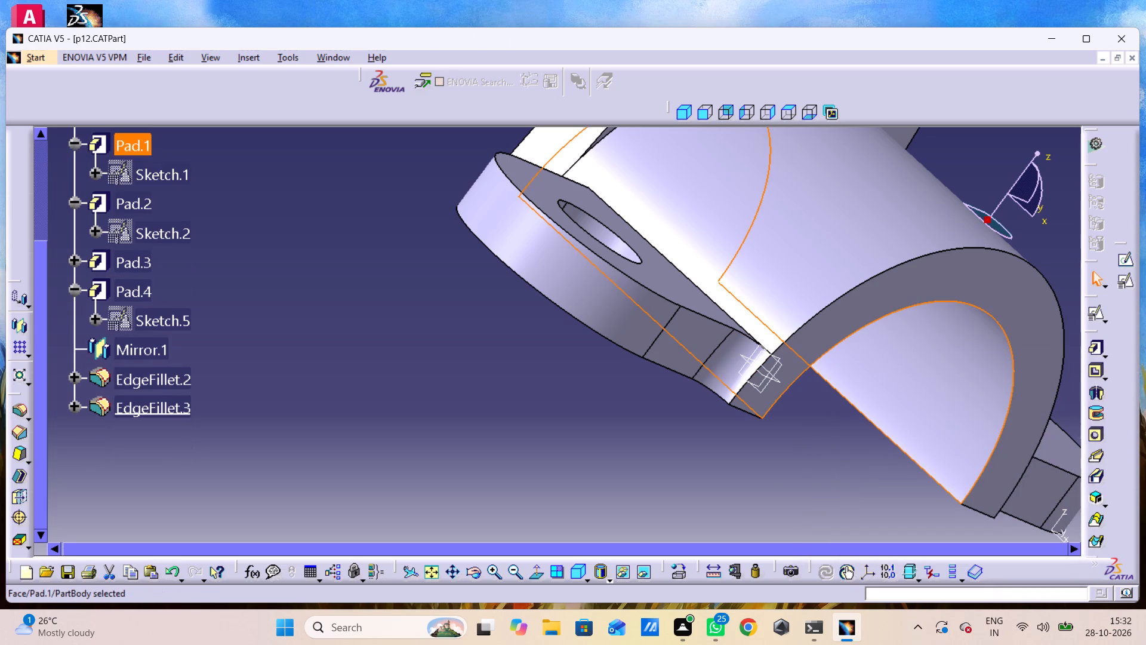
click(621, 421)
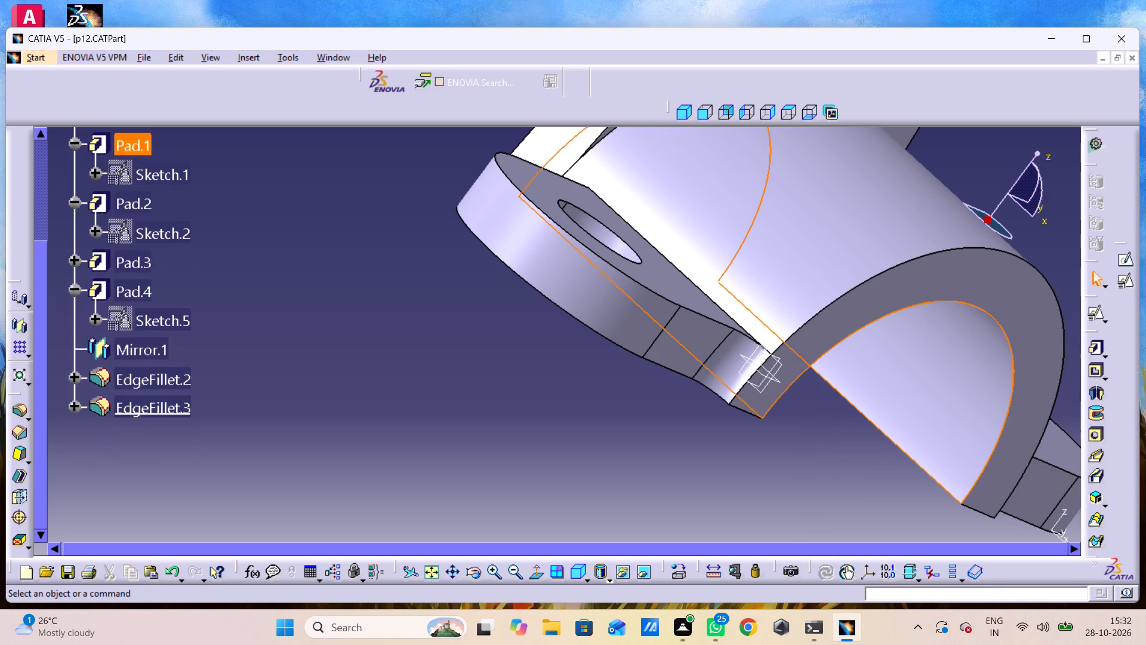
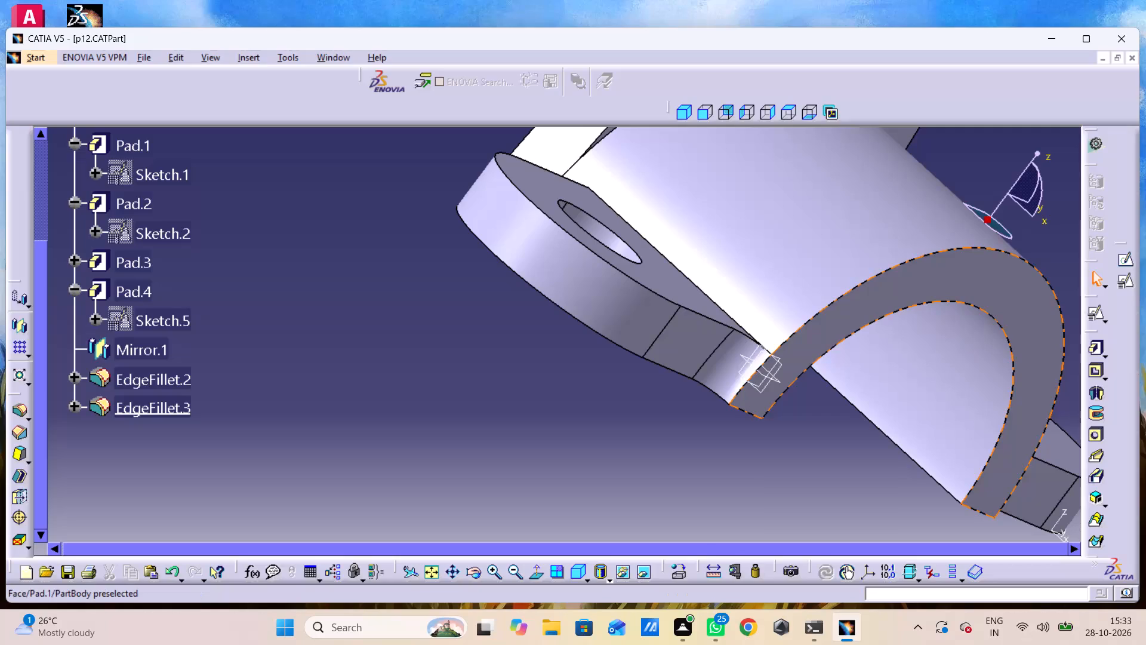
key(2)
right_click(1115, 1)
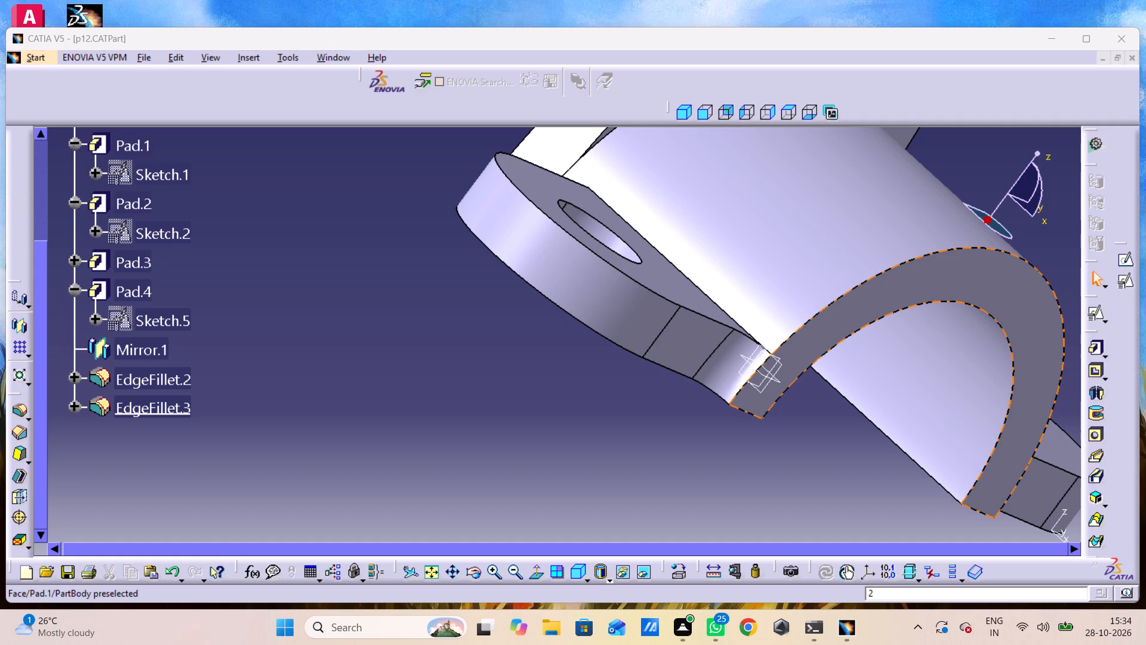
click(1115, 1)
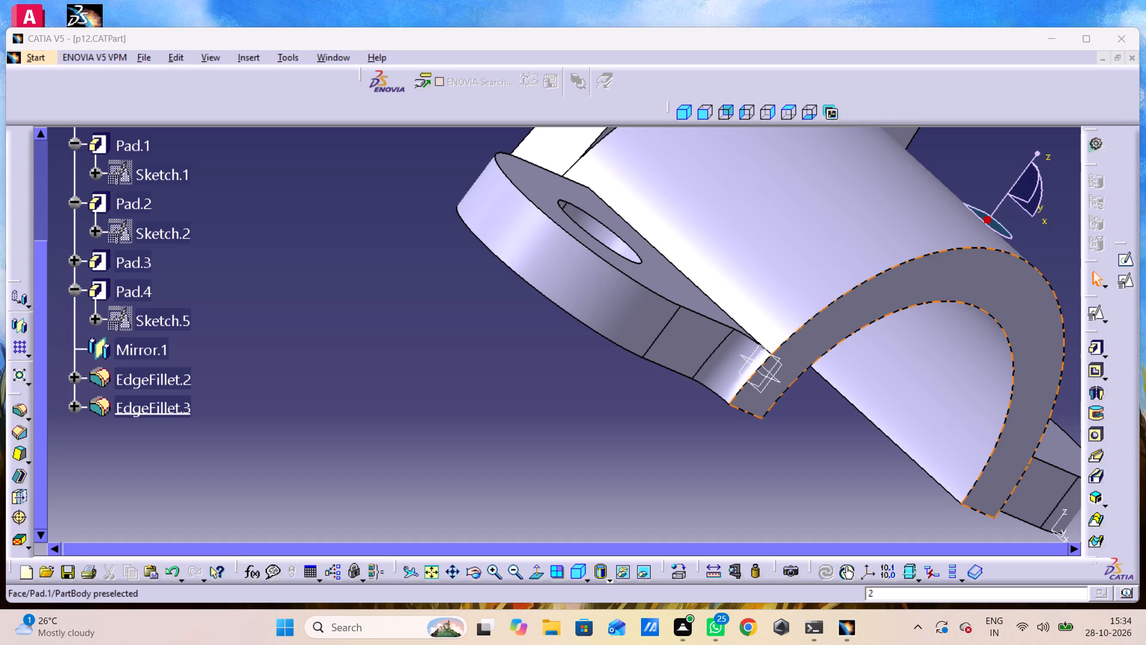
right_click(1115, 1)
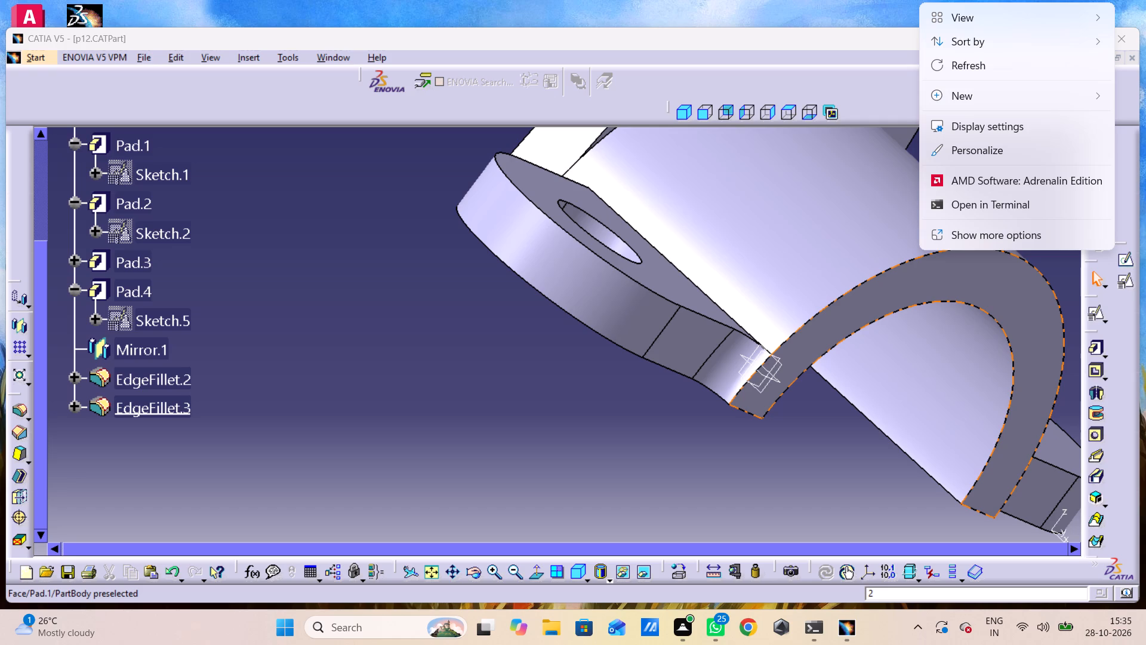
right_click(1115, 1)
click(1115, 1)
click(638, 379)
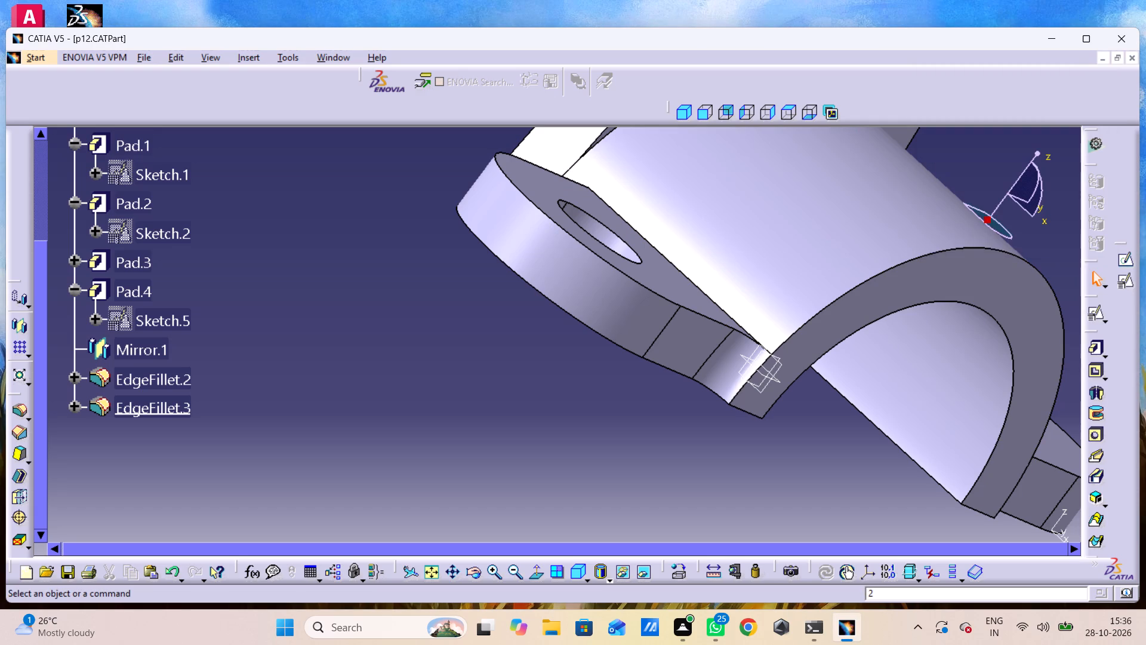
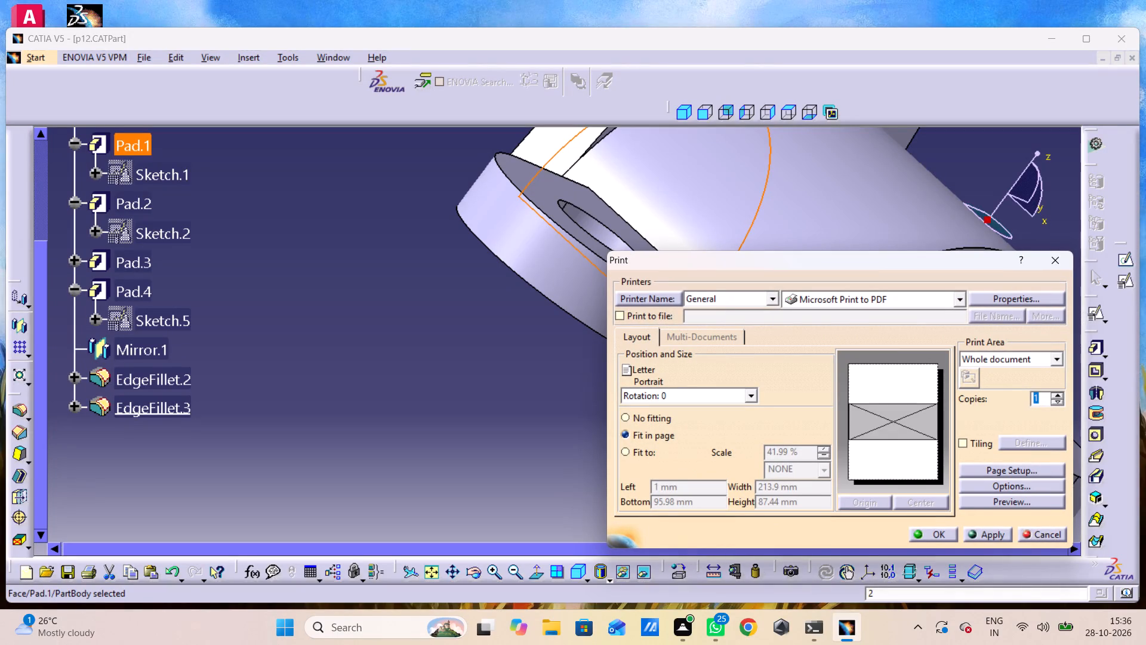
Print the whole document with Microsoft Print to PDF, saving the output as p12 in the CATIA folder.
click(922, 531)
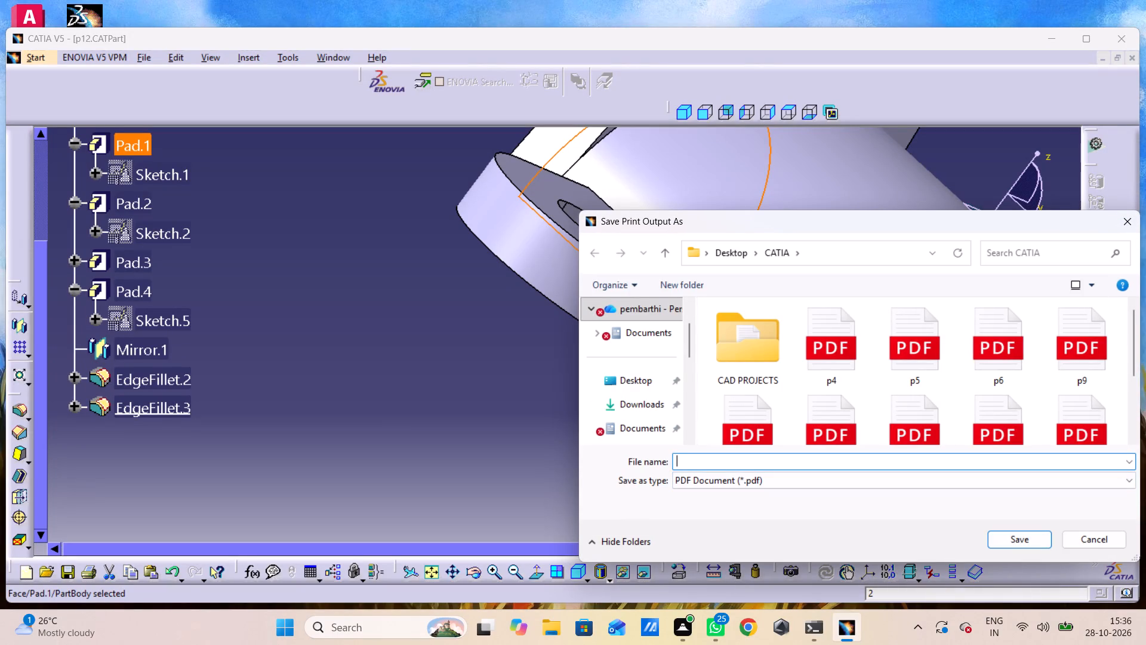
key(p)
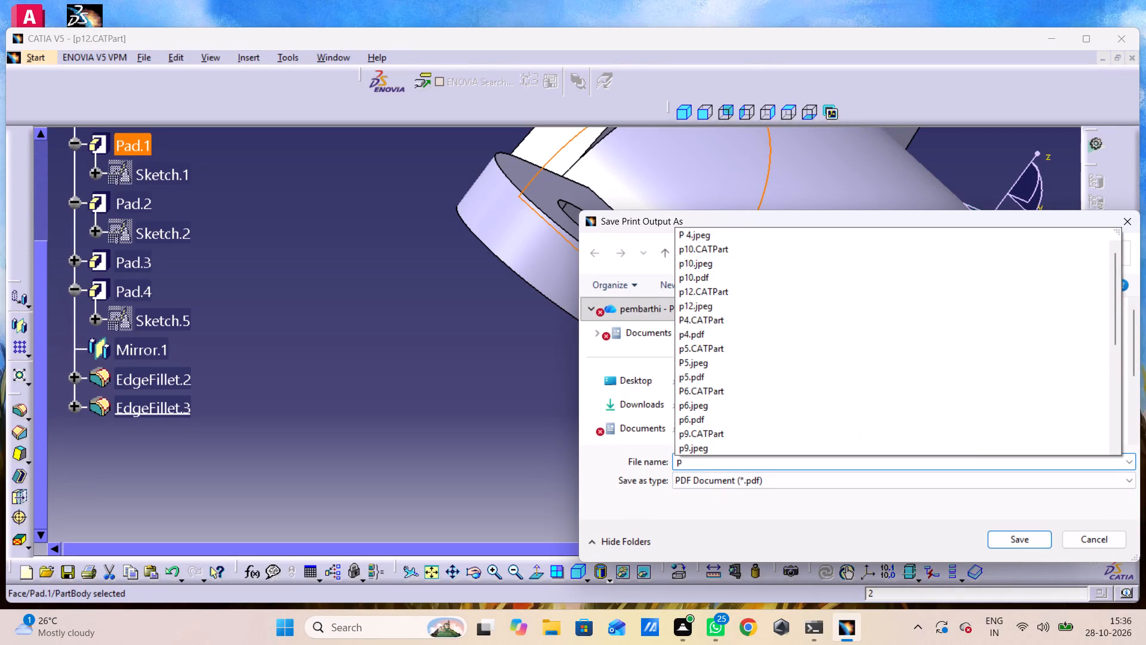
key(1)
key(2)
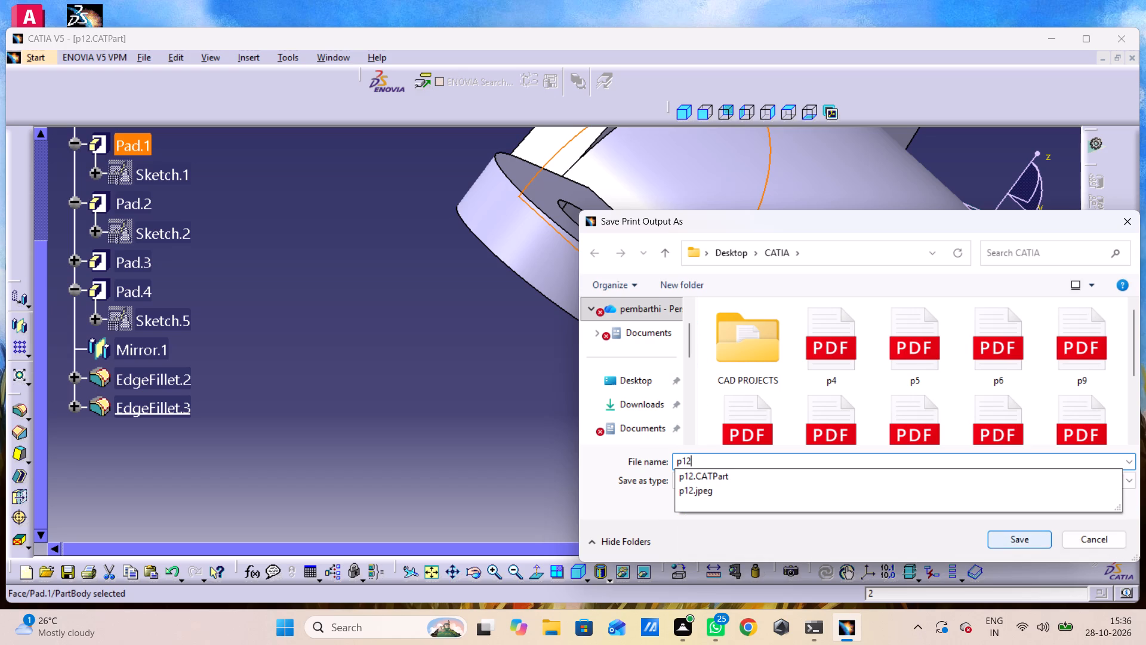
click(1012, 543)
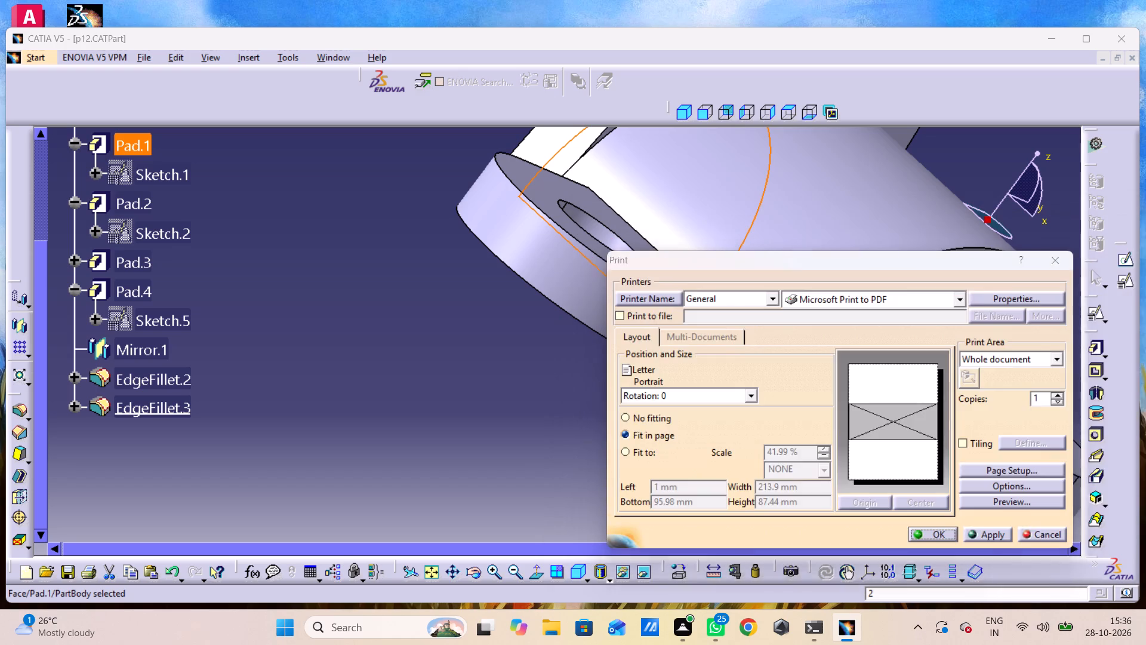